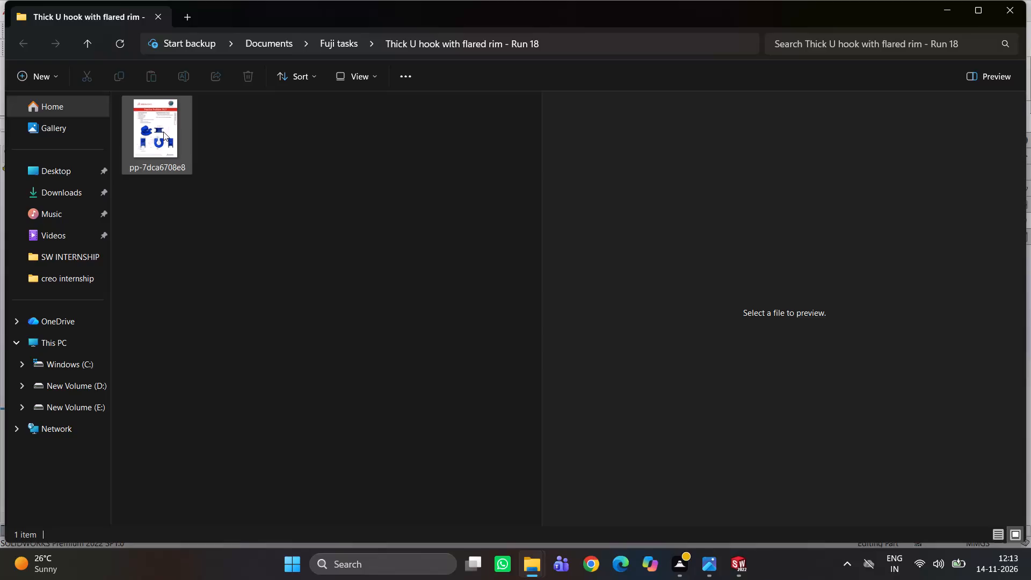
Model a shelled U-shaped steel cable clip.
Open the drawing image pp-7dca6708e8 from the Thick U hook with flared rim - Run 18 folder.
right_click(155, 130)
left_click(226, 61)
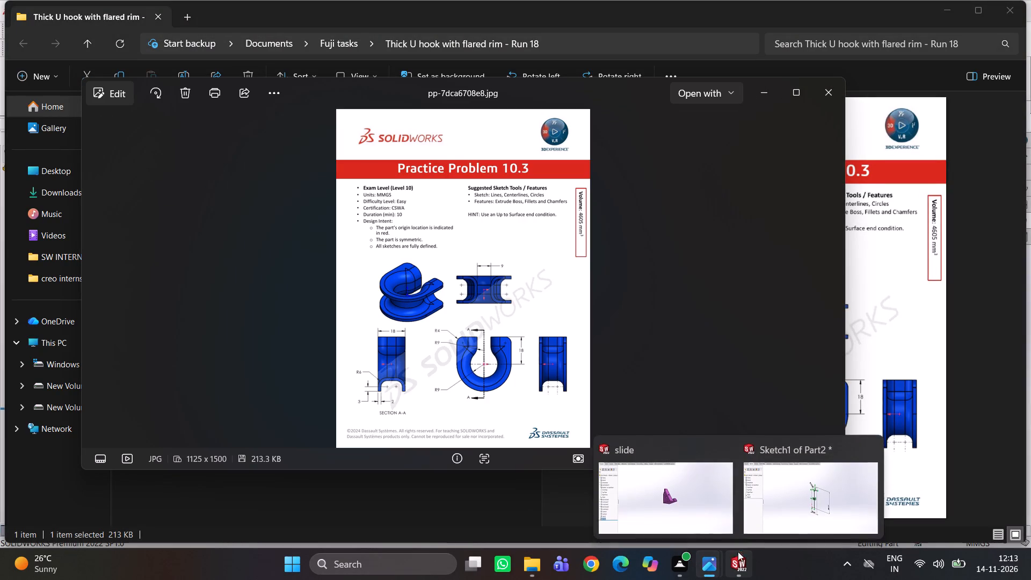
Switch to SOLIDWORKS and close the open slide and Part2 documents without saving the changes.
left_click(729, 450)
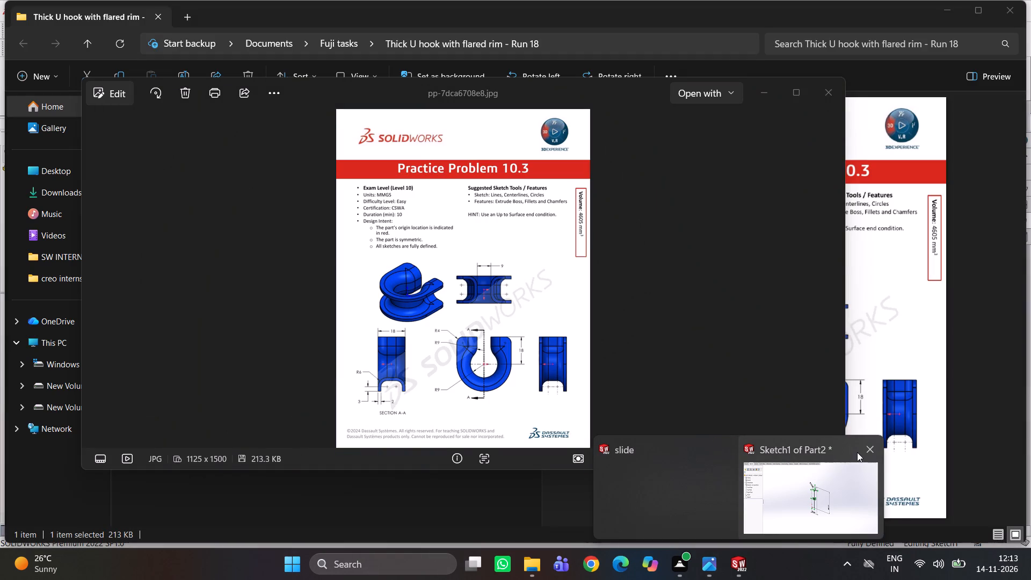
left_click(866, 447)
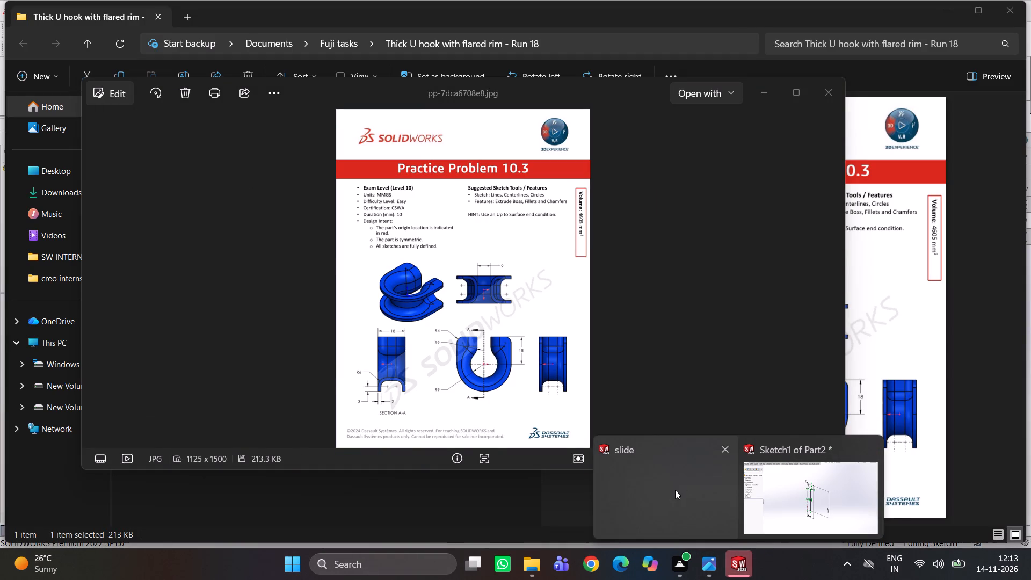
left_click(675, 490)
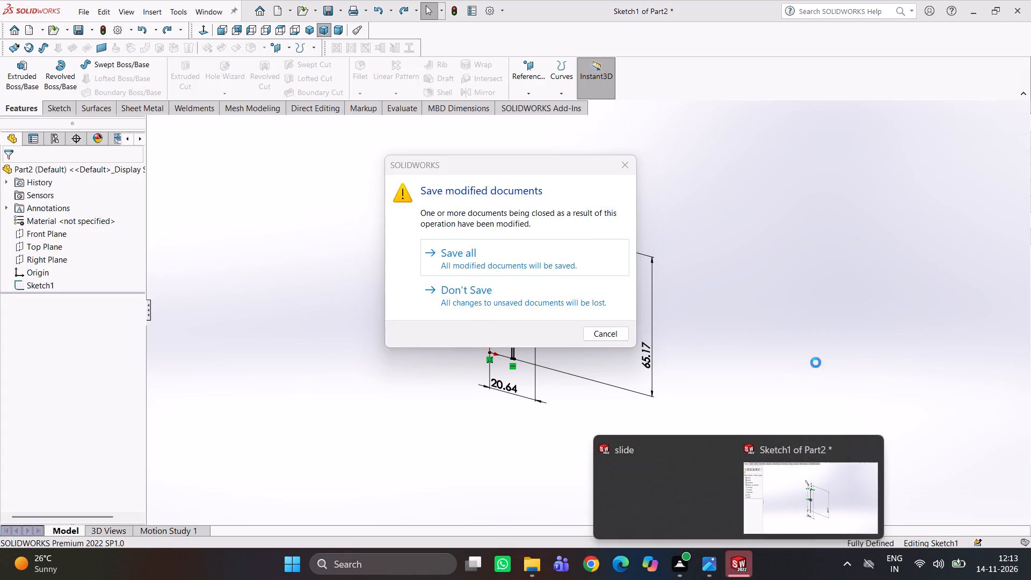
left_click(868, 448)
left_click(796, 491)
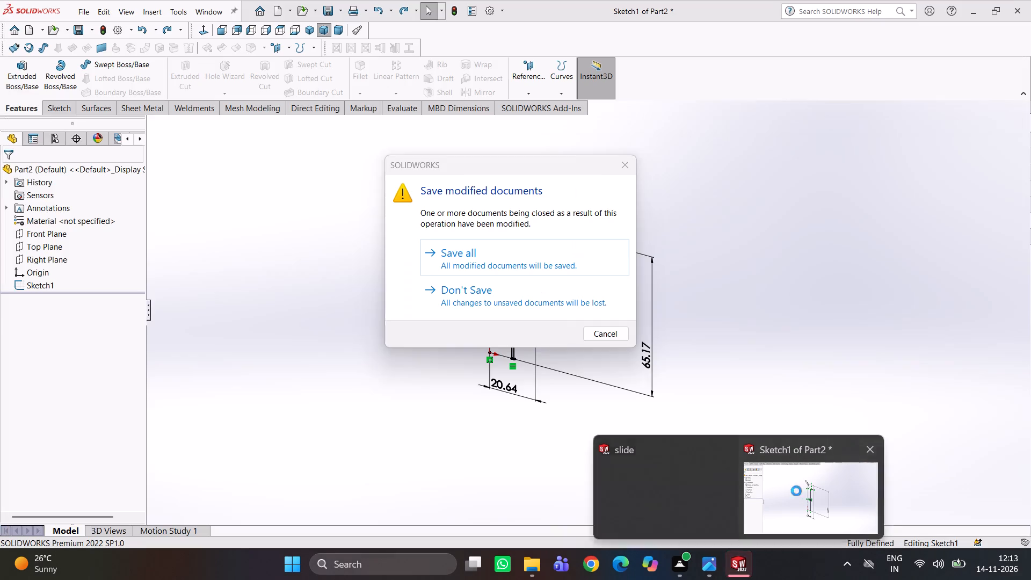
left_click(491, 285)
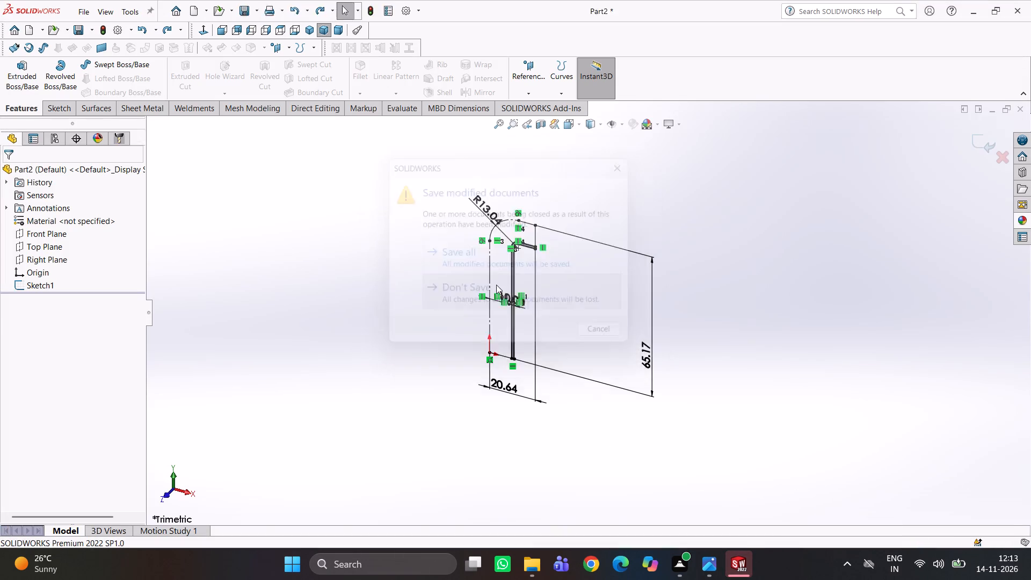
Create a new part document.
left_click(83, 15)
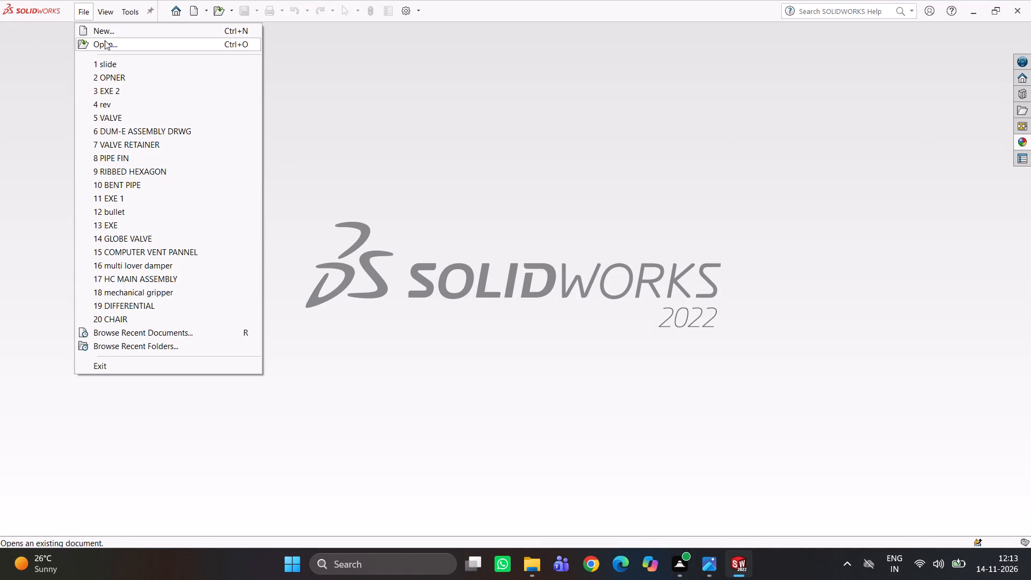
left_click(106, 32)
left_click(427, 416)
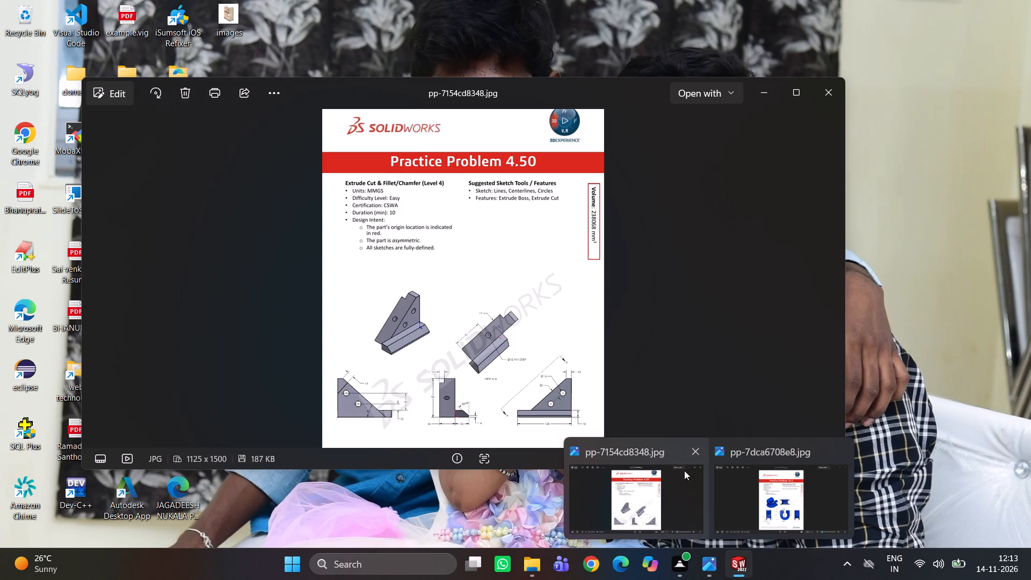
Close the Practice Problem 4.50 drawing image, pp-7154cd8348.jpg.
left_click(697, 450)
Examine the Practice Problem 10.3 drawing's design intent, suggested features, views and dimensions in Photos.
left_click(722, 492)
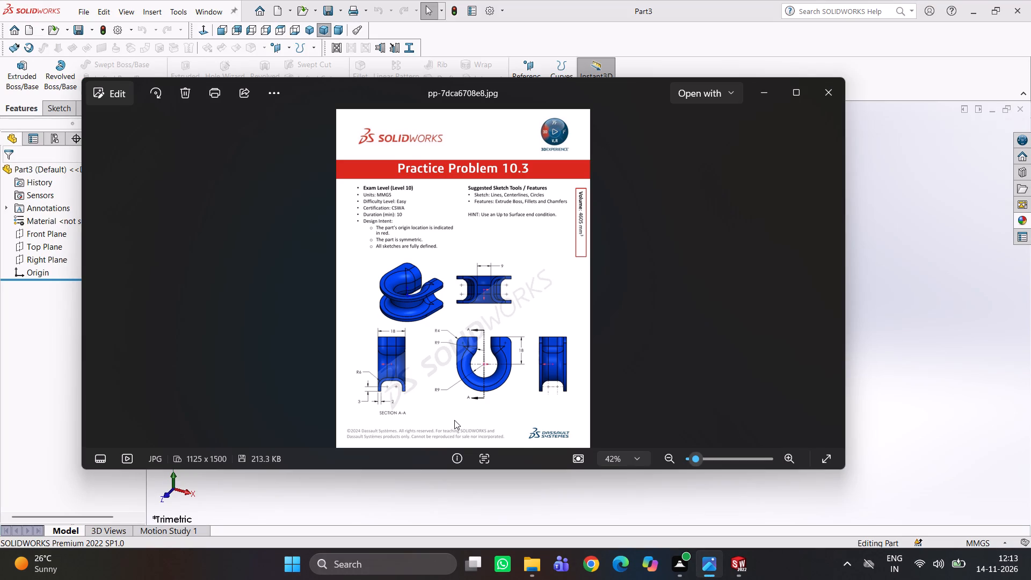
scroll(412, 351, "up", 4)
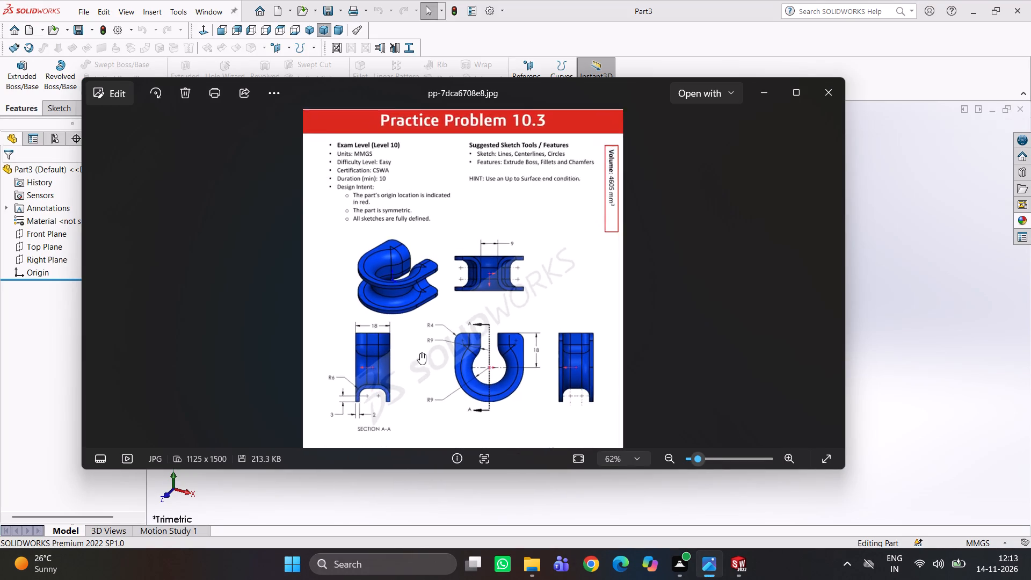
scroll(469, 370, "down", 3)
scroll(469, 370, "up", 4)
scroll(434, 401, "up", 2)
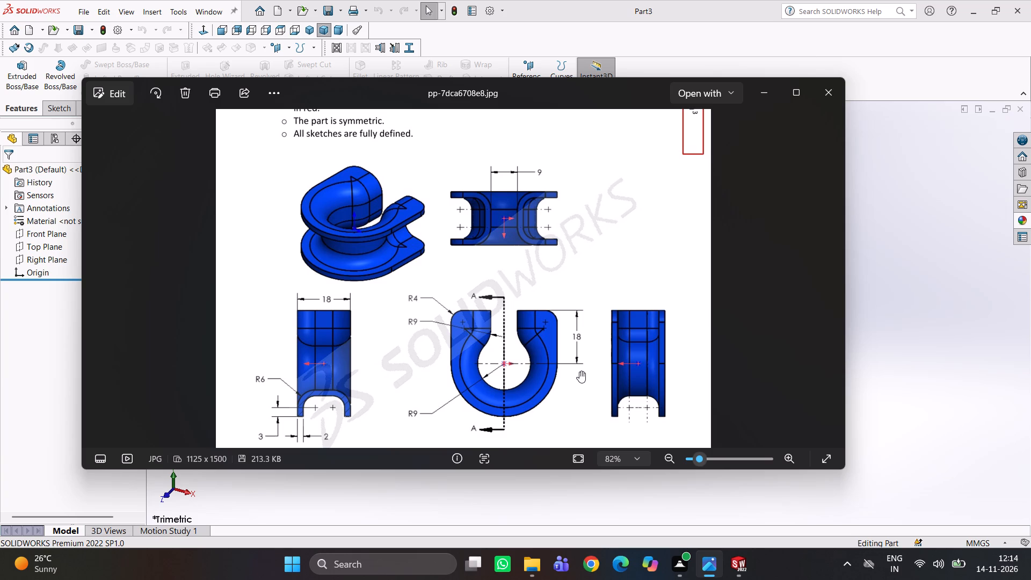
scroll(419, 202, "up", 4)
scroll(427, 206, "down", 5)
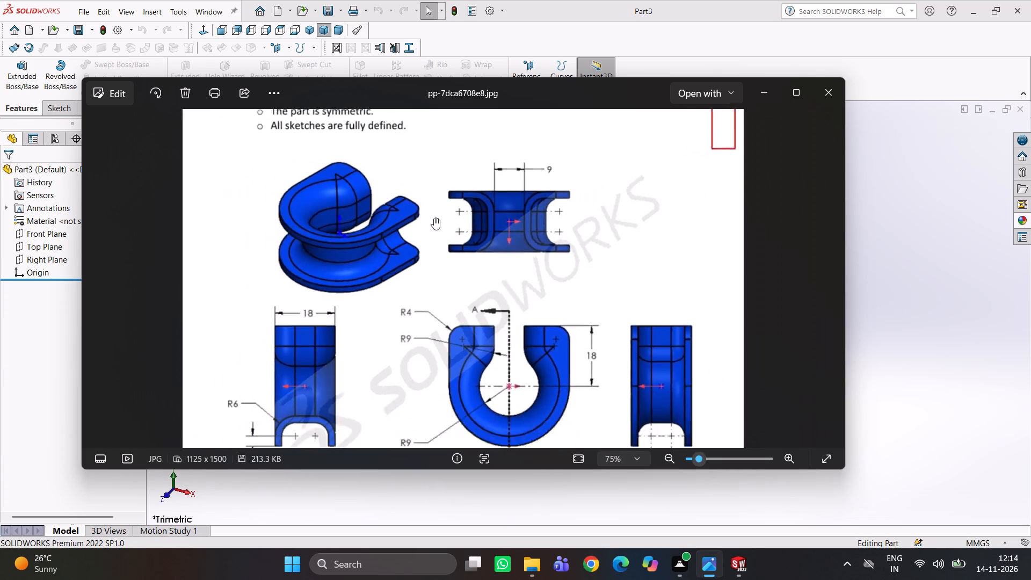
scroll(444, 197, "down", 6)
scroll(383, 199, "down", 2)
scroll(398, 212, "up", 4)
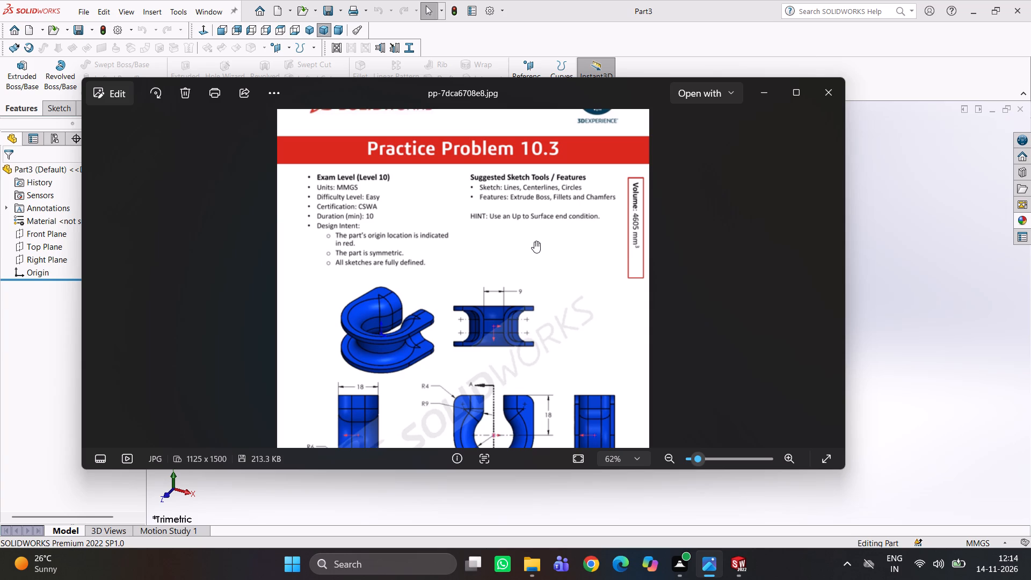
scroll(528, 296, "up", 2)
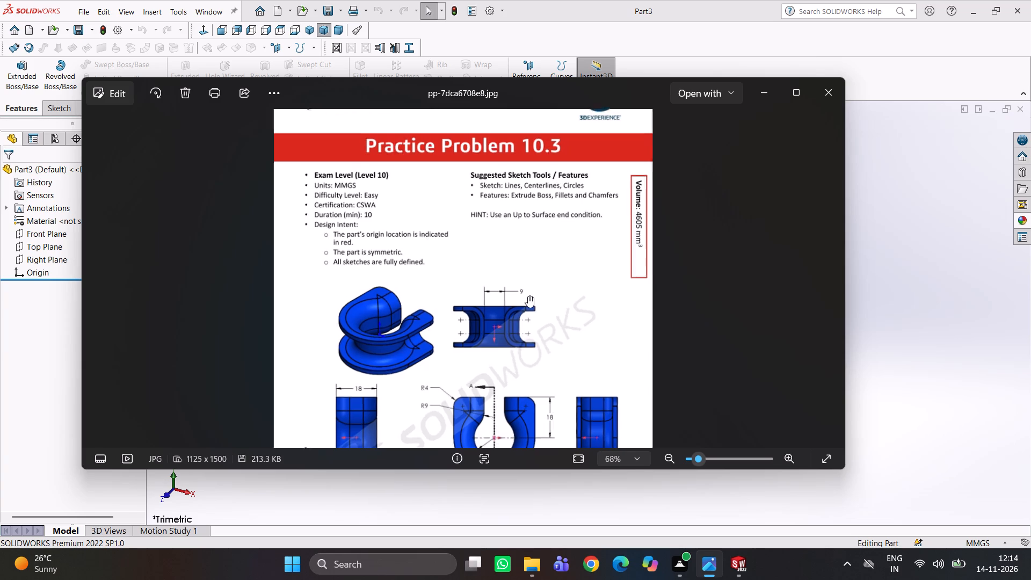
scroll(528, 296, "down", 8)
scroll(502, 407, "down", 1)
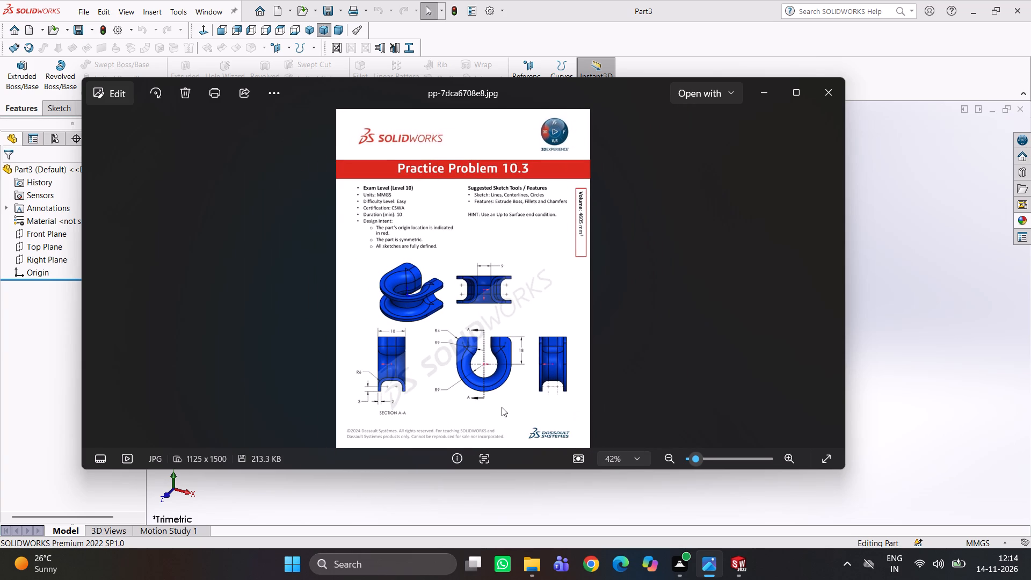
scroll(504, 398, "up", 3)
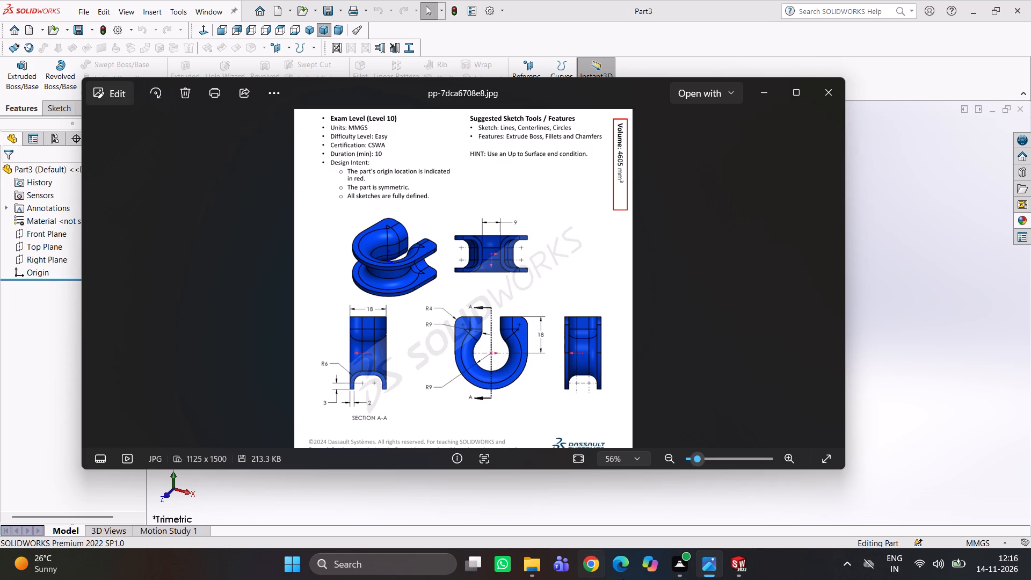
Switch to SOLIDWORKS and start a sketch on the Top Plane of the new part.
left_click(737, 565)
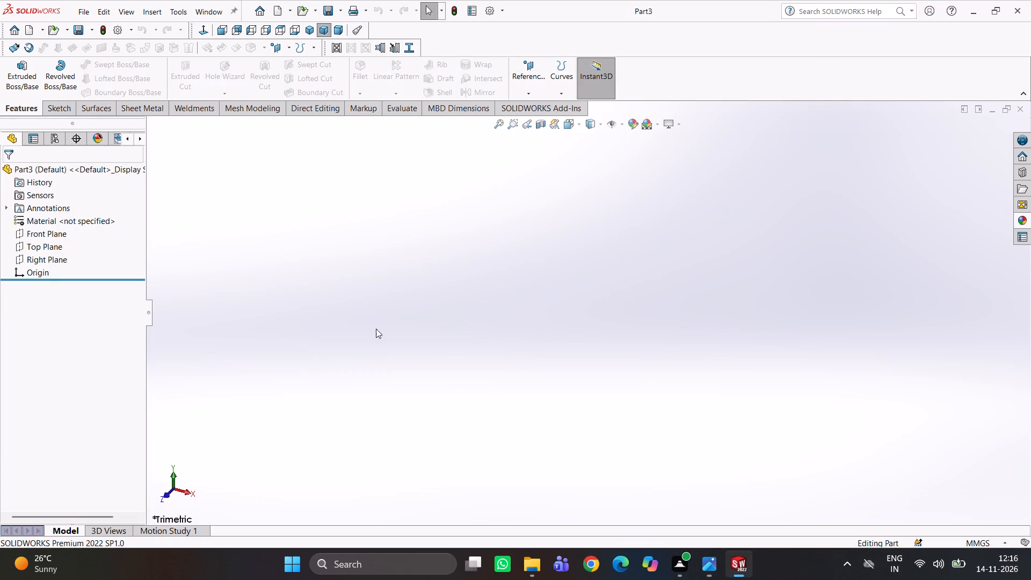
left_click(33, 243)
left_click(38, 230)
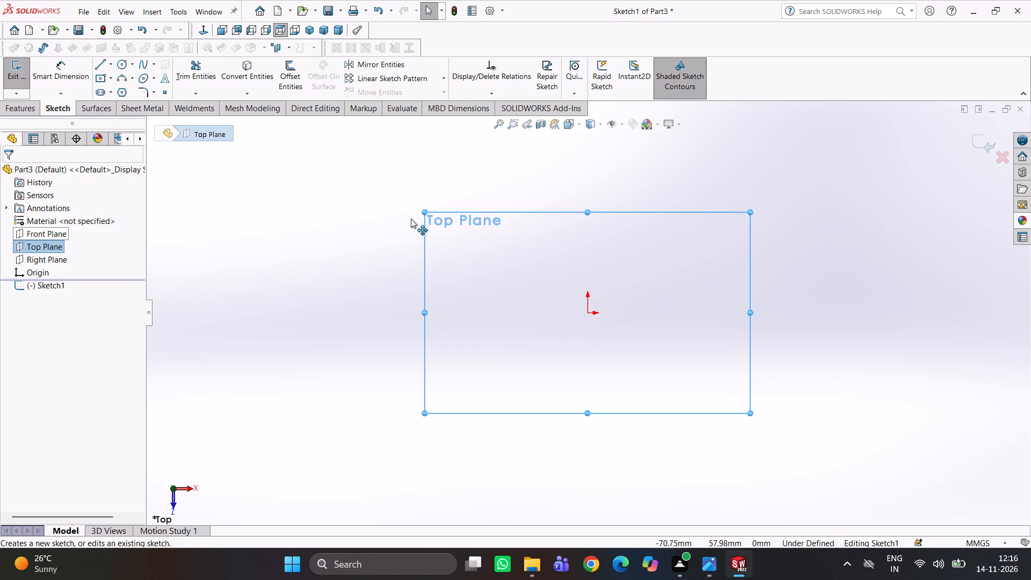
Sketch a circle centred on the origin and set its diameter to 18 mm (9*2).
left_click(707, 560)
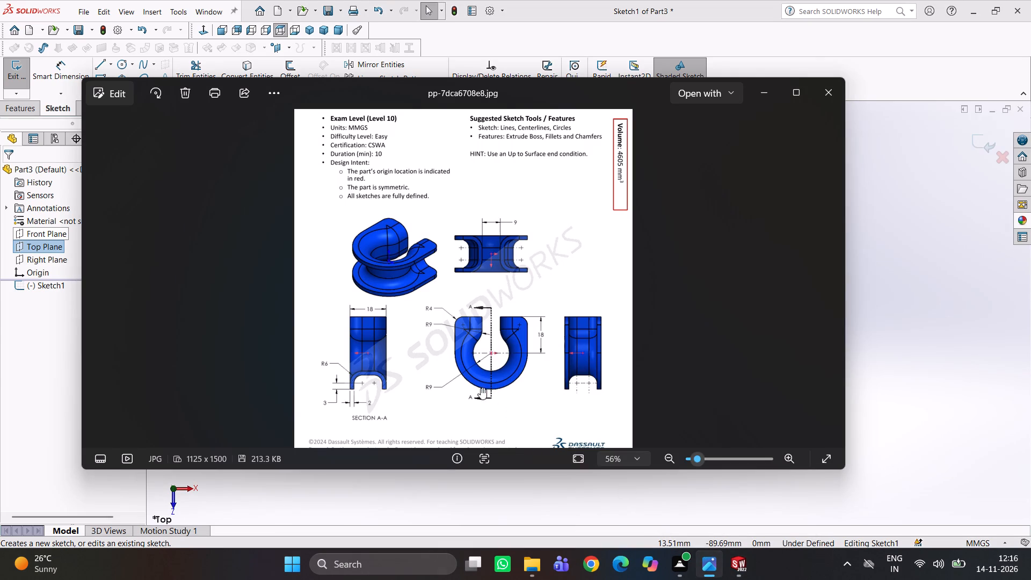
left_click(742, 559)
right_click_drag(807, 363, 920, 362)
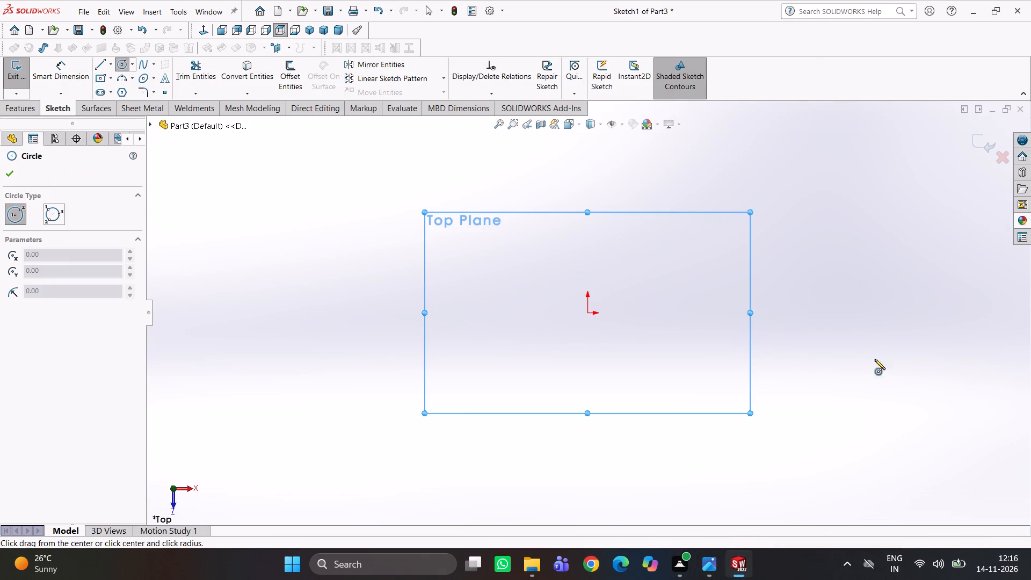
left_click(587, 311)
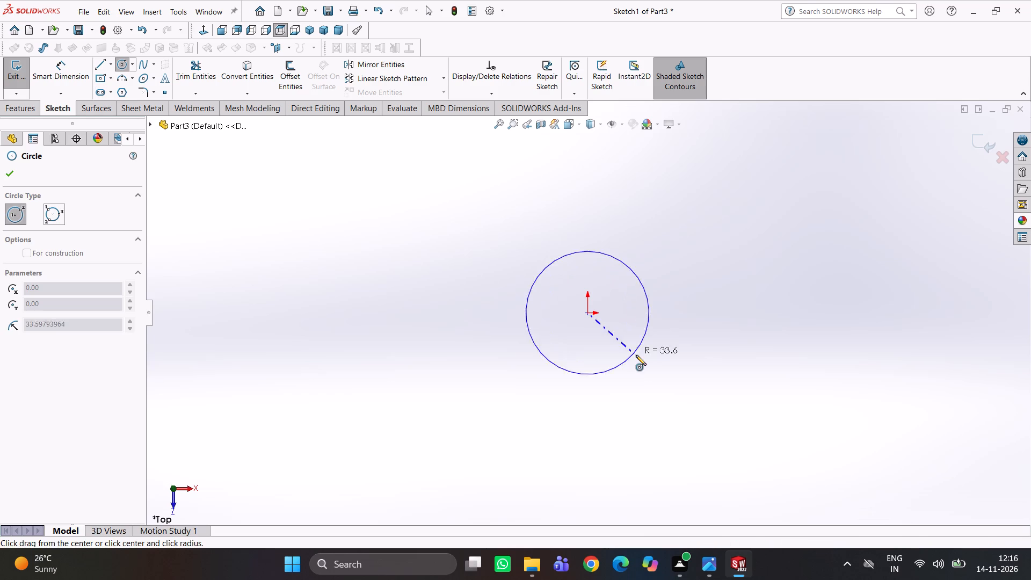
left_click(642, 358)
right_click_drag(753, 360, 753, 259)
left_click(654, 280)
left_click(708, 270)
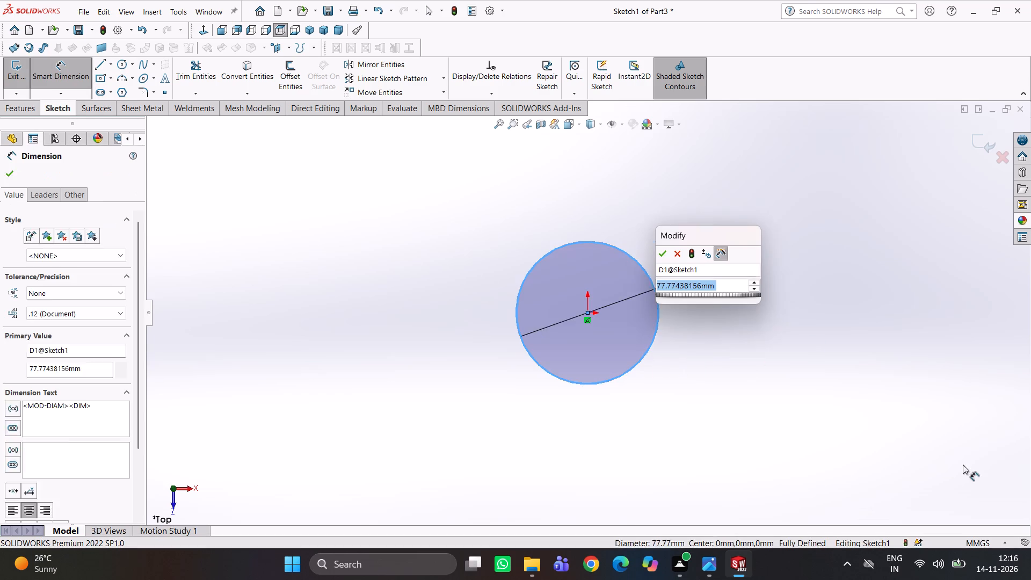
type("9*2")
key("Return")
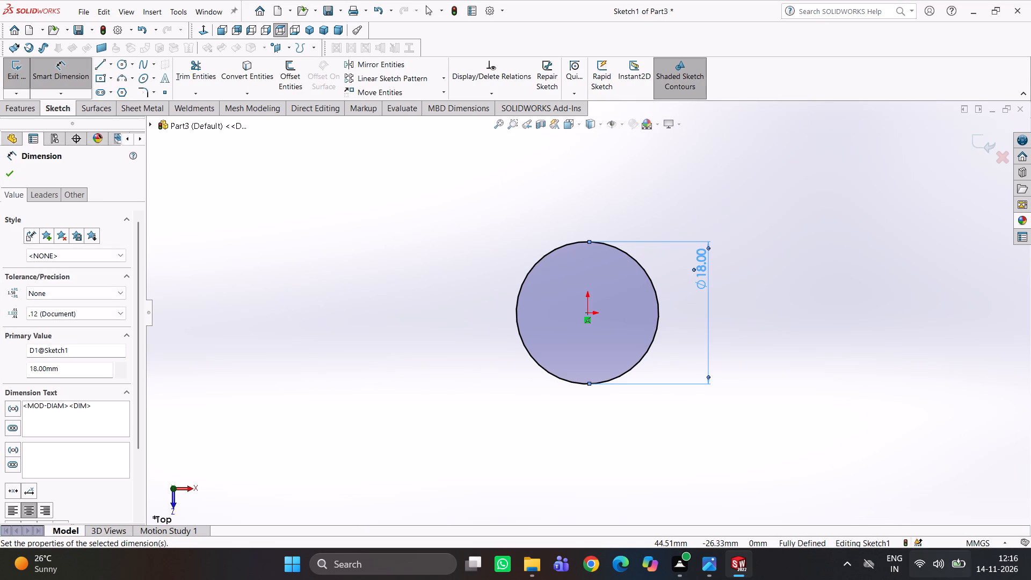
Check the front view's dimensions in the drawing, and sketch a horizontal line above the circle, about 18 mm from the origin.
left_click(708, 567)
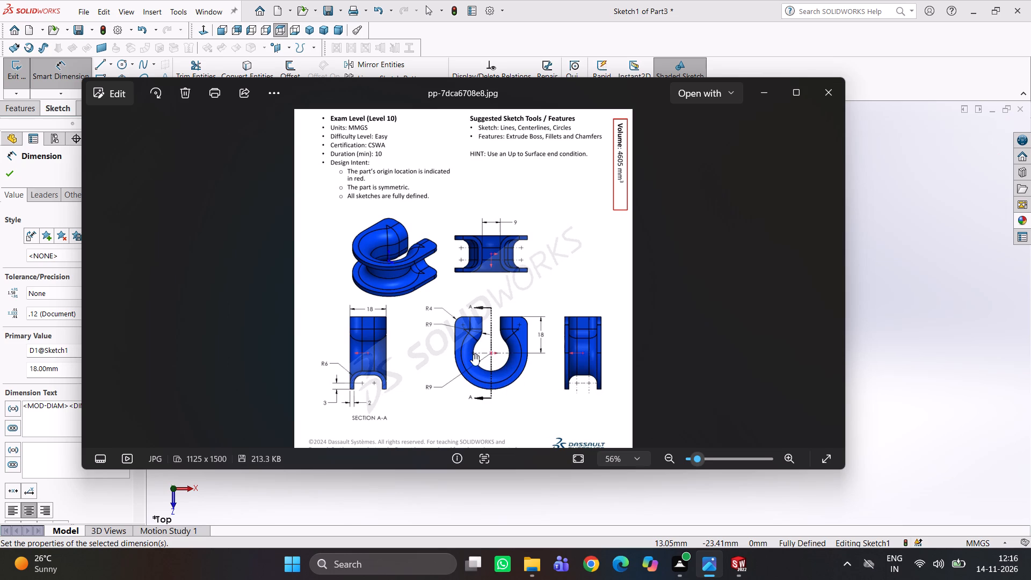
scroll(460, 332, "down", 1)
scroll(470, 340, "up", 2)
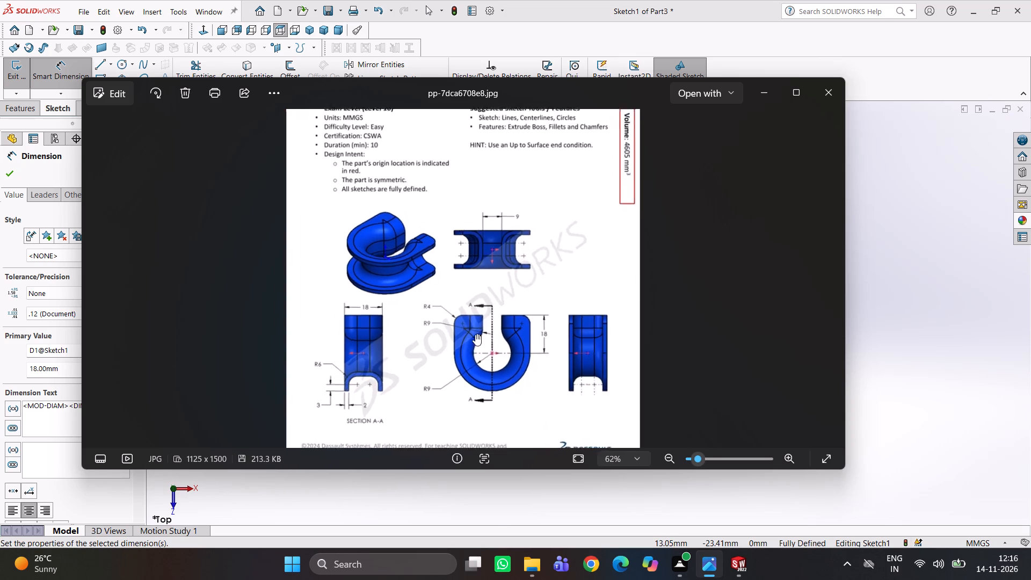
scroll(480, 341, "up", 3)
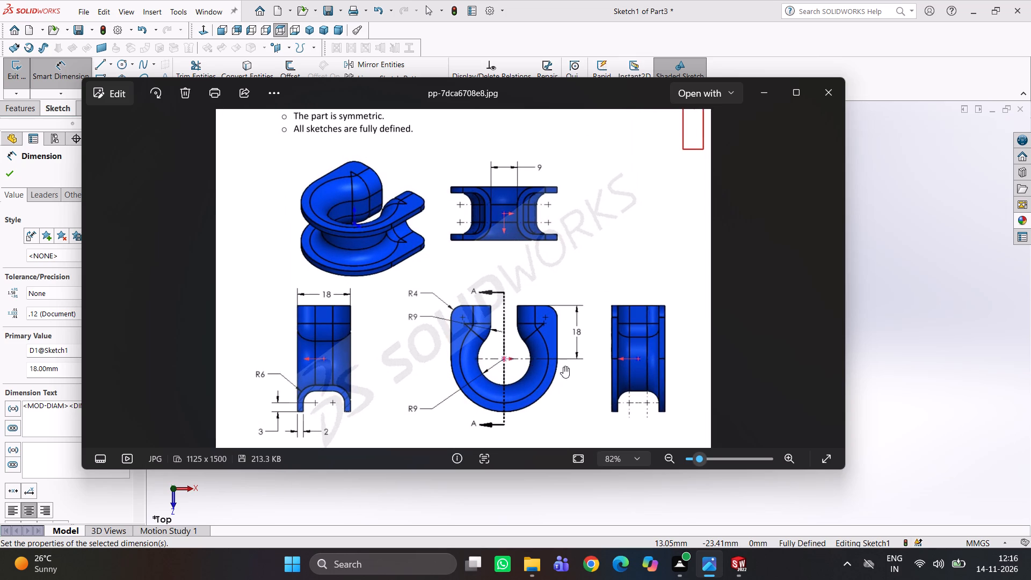
left_click(731, 561)
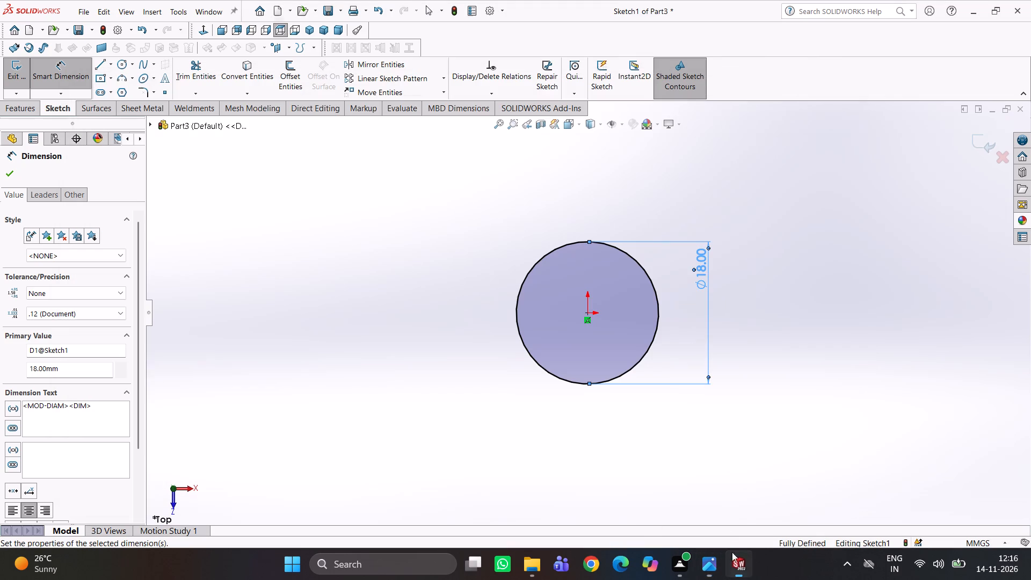
scroll(776, 311, "up", 2)
right_click_drag(796, 298, 672, 298)
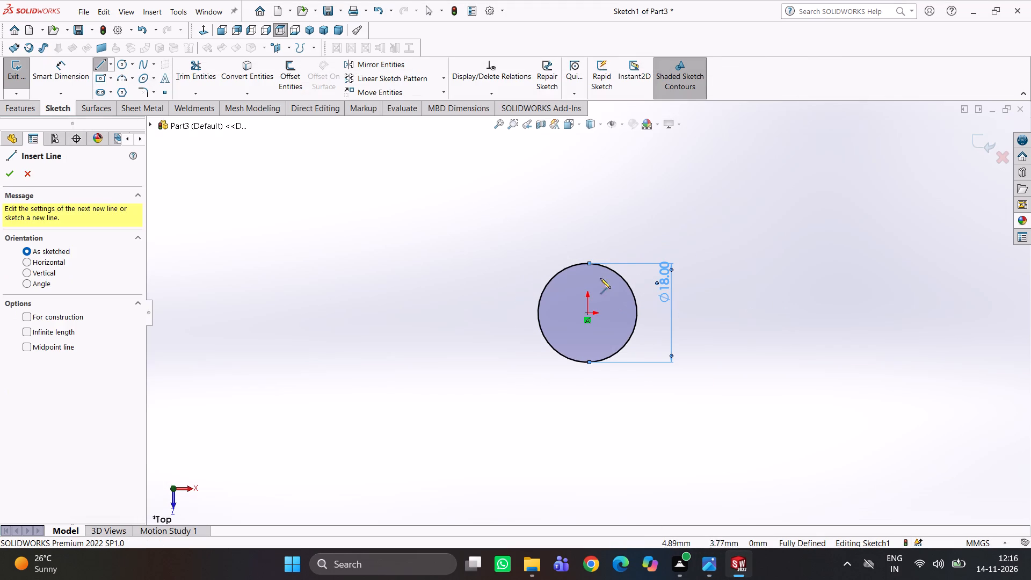
left_click(518, 215)
left_click(665, 215)
Dimension the horizontal line's vertical distance from the origin as 9 mm.
right_click_drag(718, 245, 722, 184)
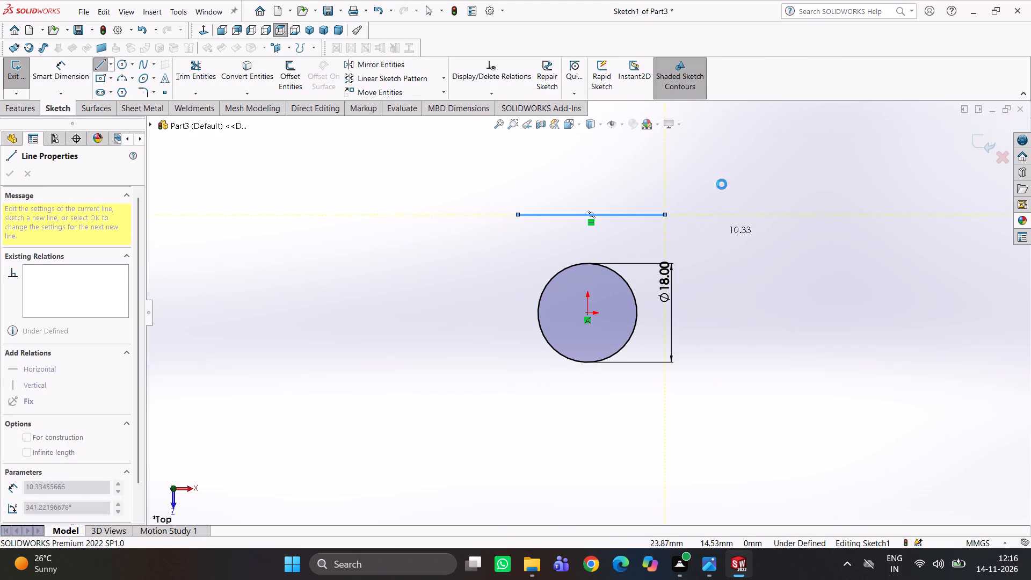
right_click_drag(722, 184, 722, 182)
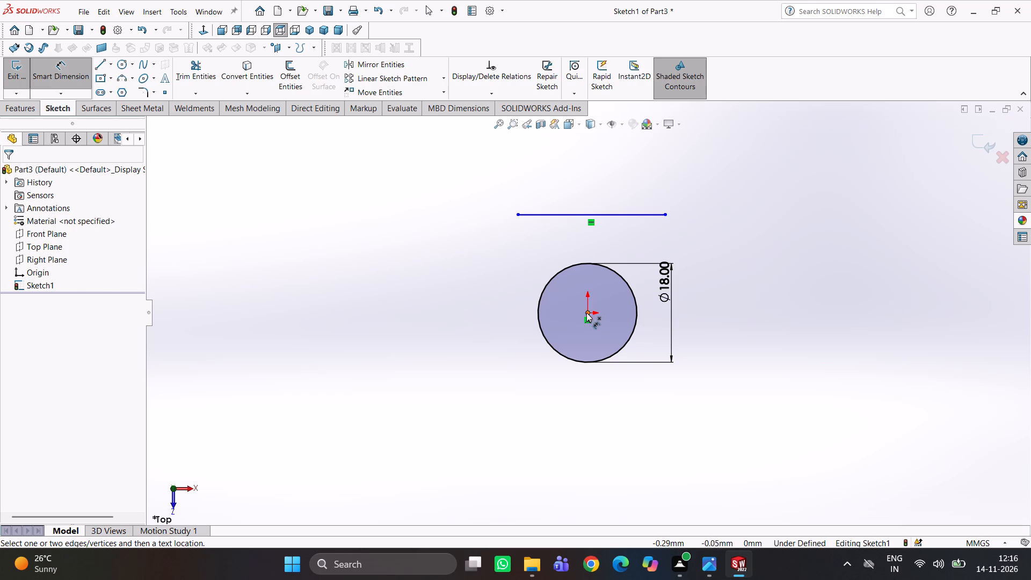
left_click(586, 313)
left_click(640, 213)
left_click(721, 249)
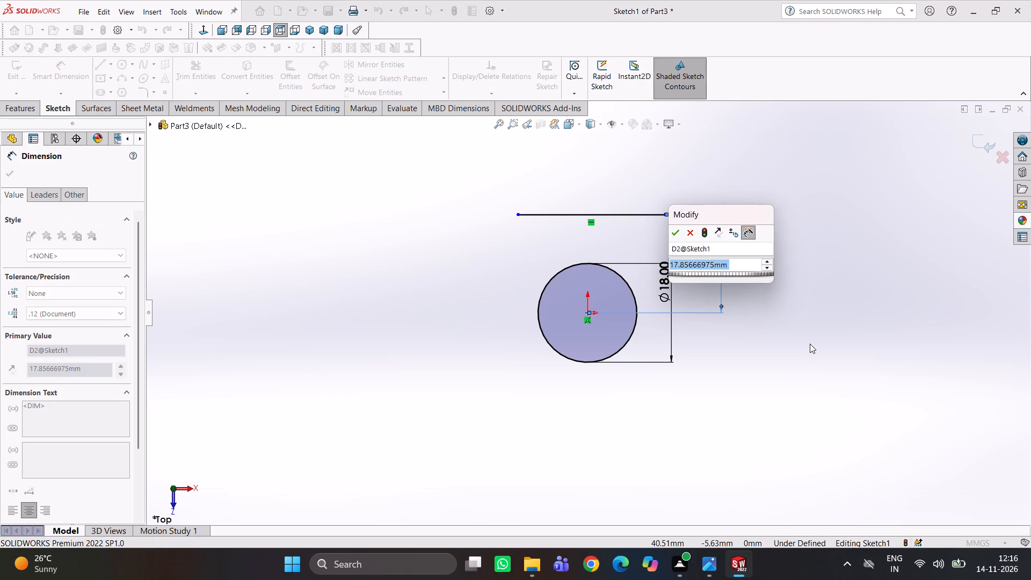
key("9")
key("Return")
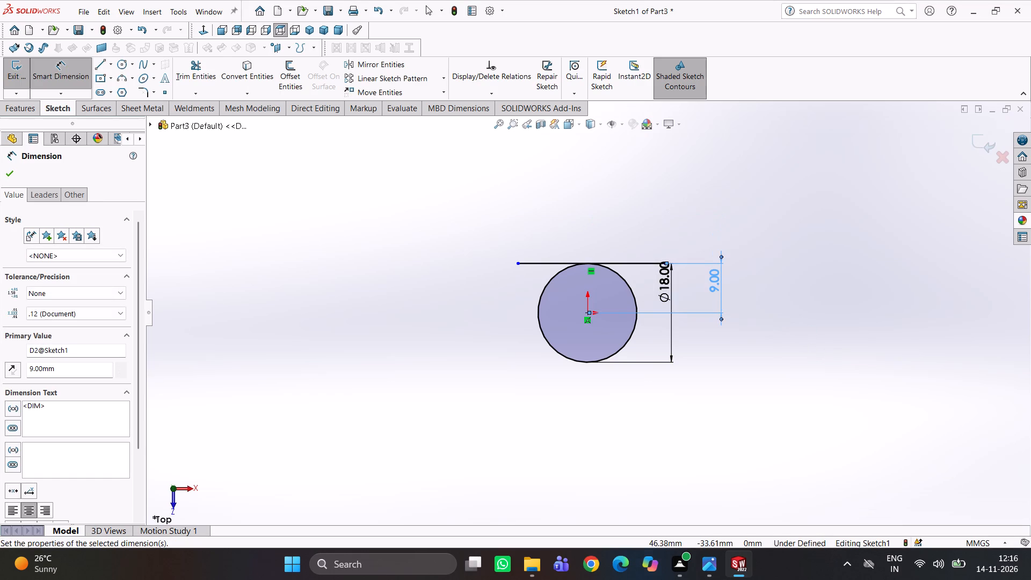
Check the front view in the drawing, and set the horizontal line's vertical distance from the origin to 18 mm.
left_click(706, 567)
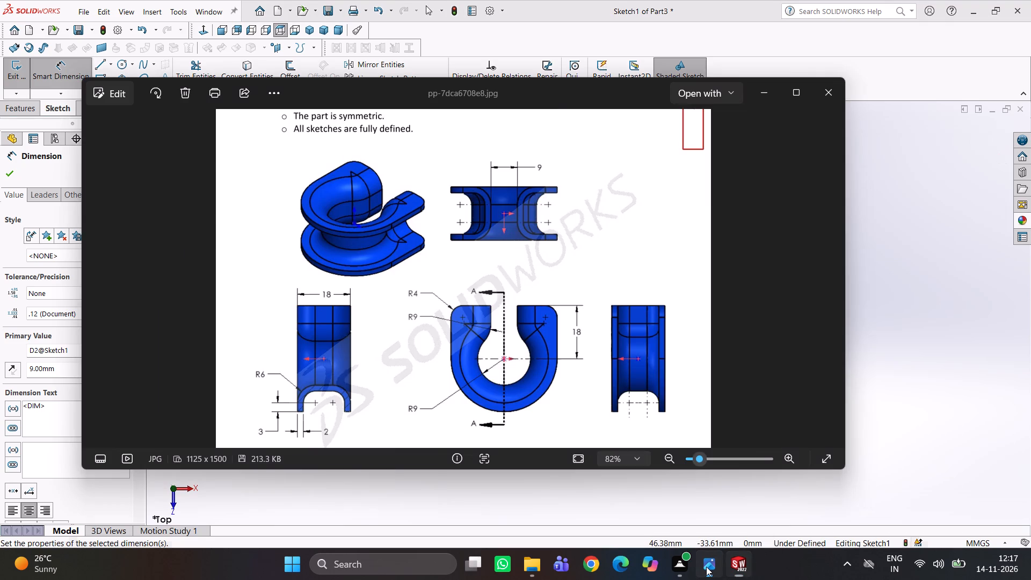
left_click(732, 565)
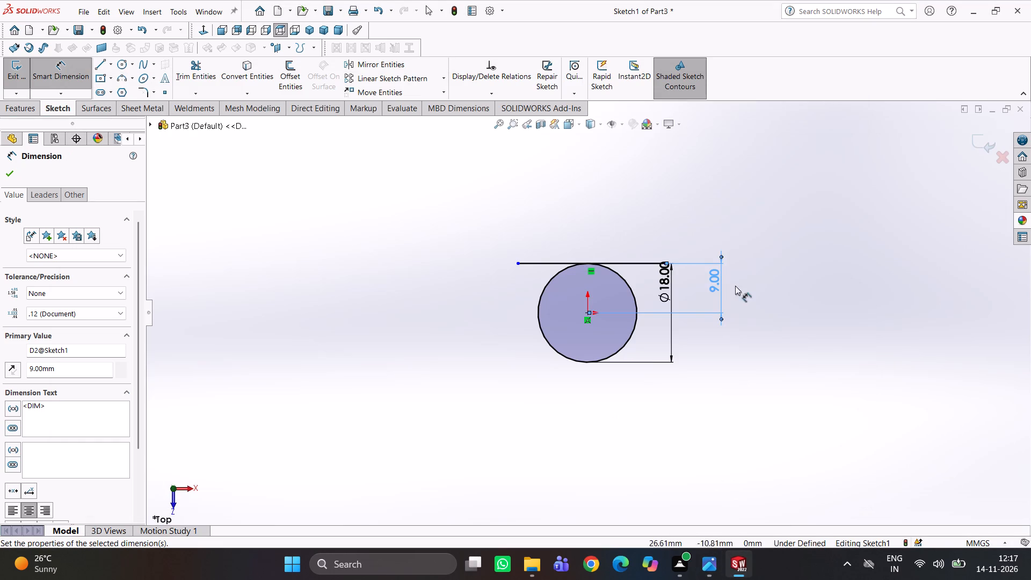
double_click(716, 271)
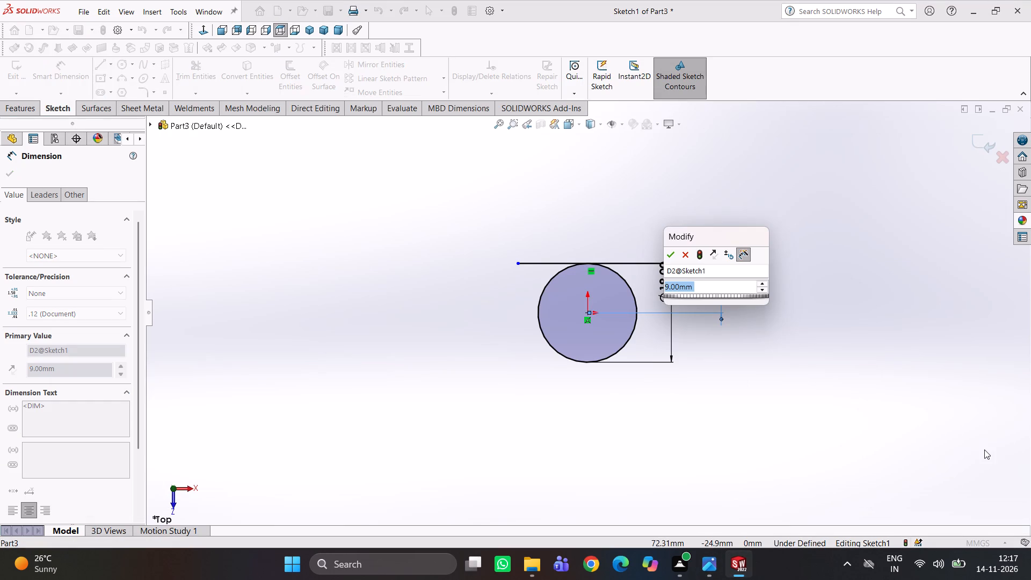
type("18")
key("Return")
left_click(887, 311)
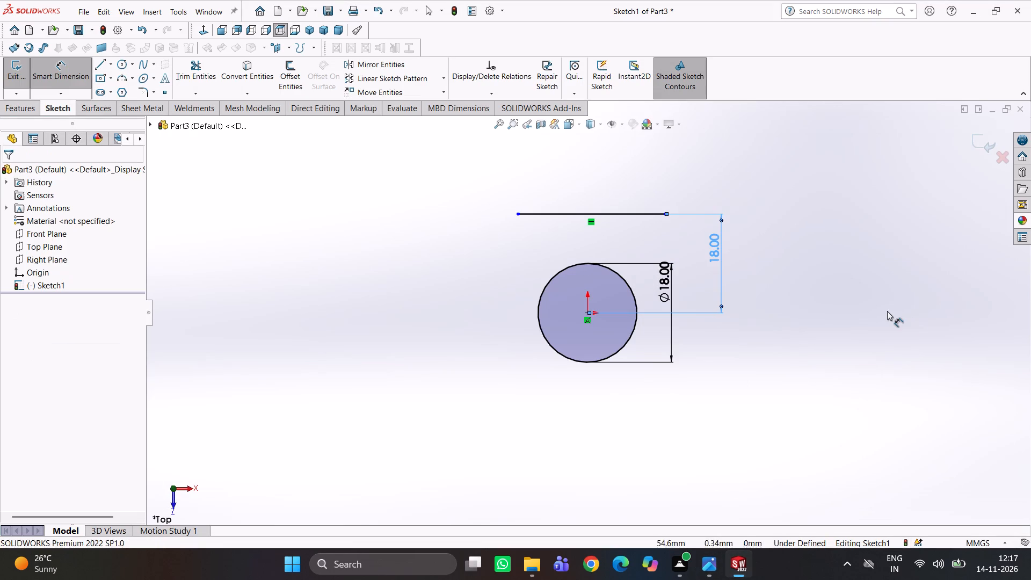
Add a Vertical relation between the horizontal line's midpoint and the origin.
right_click_drag(851, 310, 860, 120)
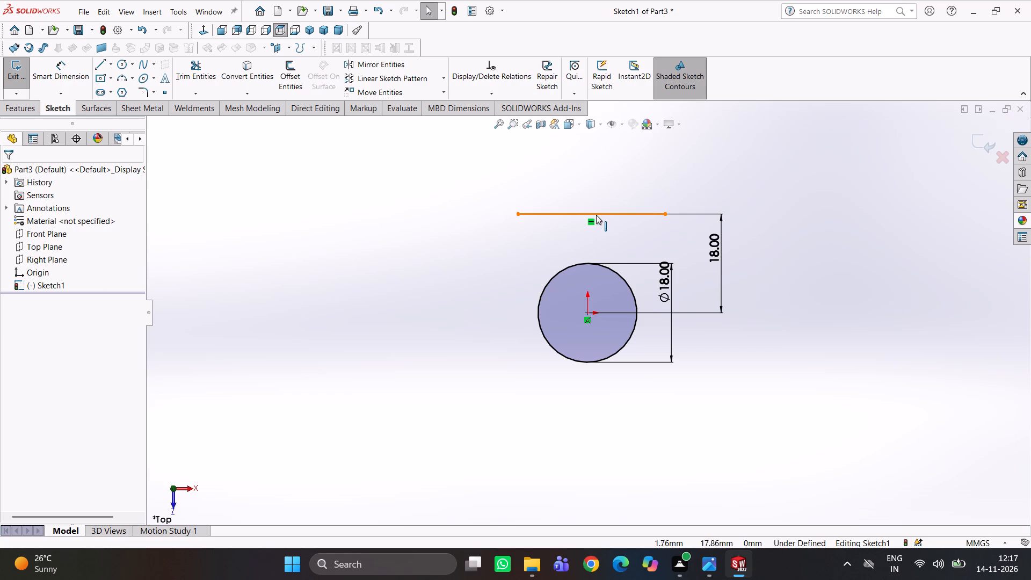
left_click(590, 215)
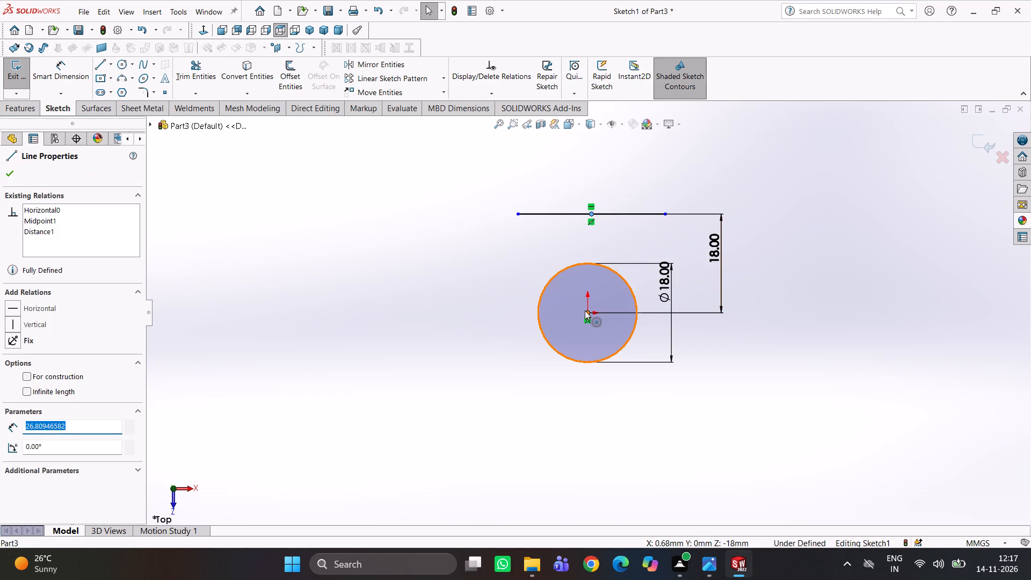
left_click(585, 310, "ctrl")
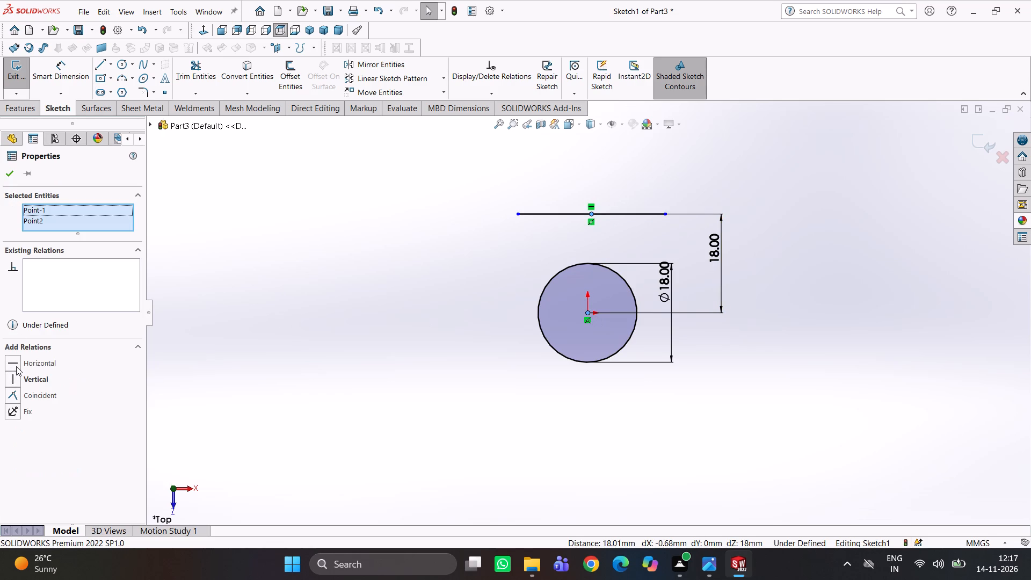
left_click(16, 375)
left_click(279, 347)
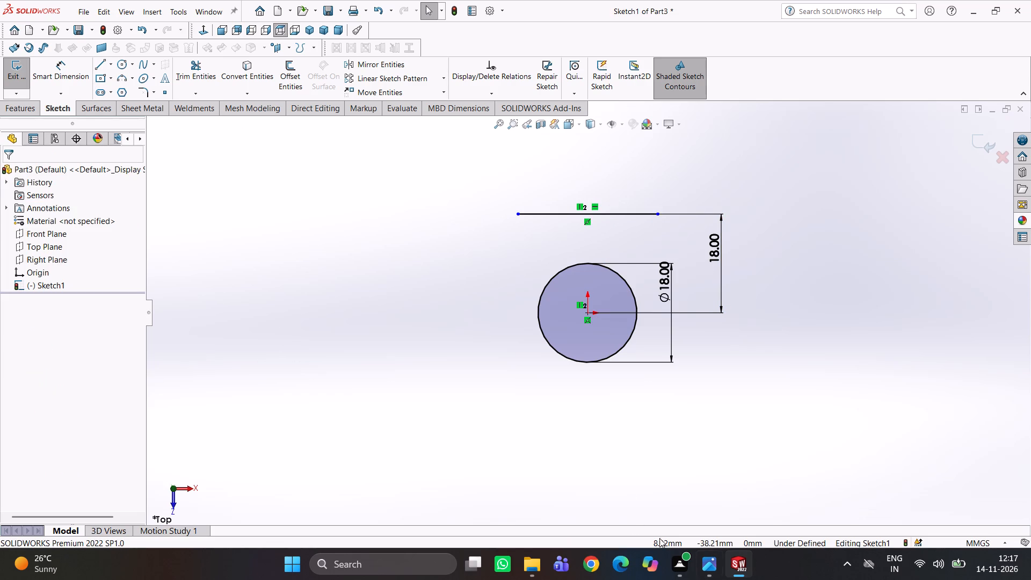
Examine the Practice Problem 10.3 drawing's views, dimensions and design notes for the hook's neck and inner profile.
left_click(710, 567)
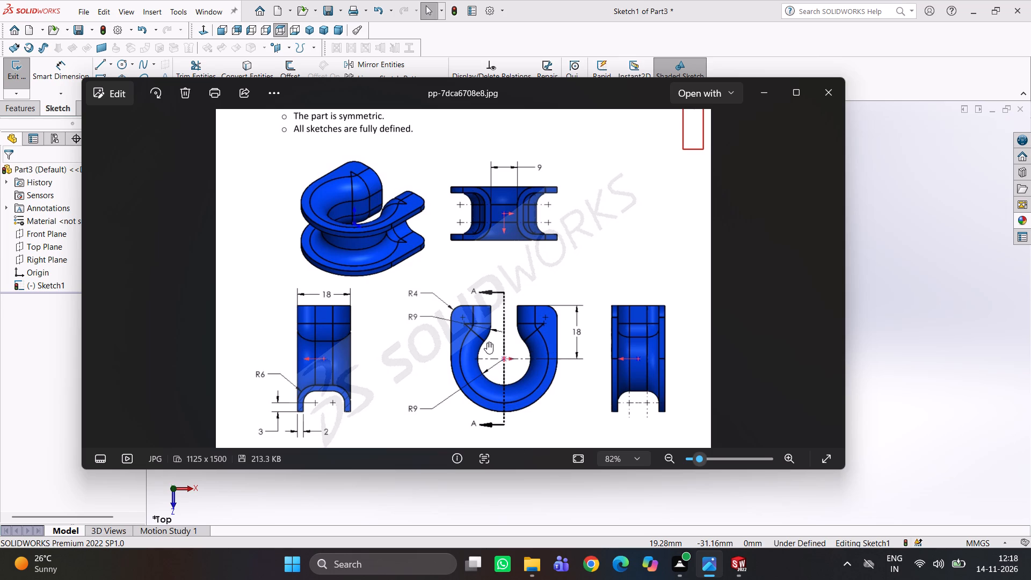
scroll(488, 339, "down", 2)
scroll(492, 338, "up", 4)
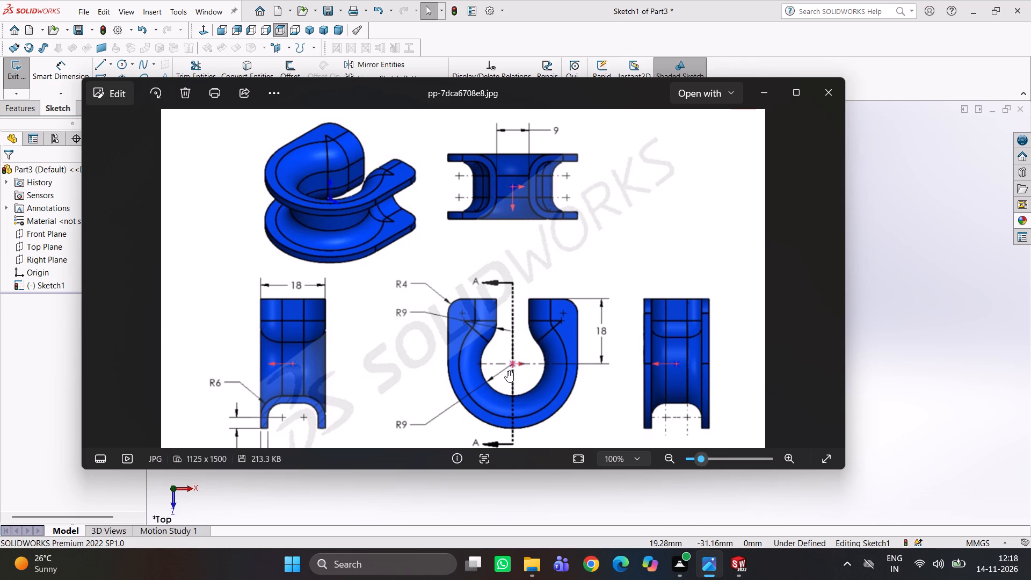
scroll(507, 371, "down", 2)
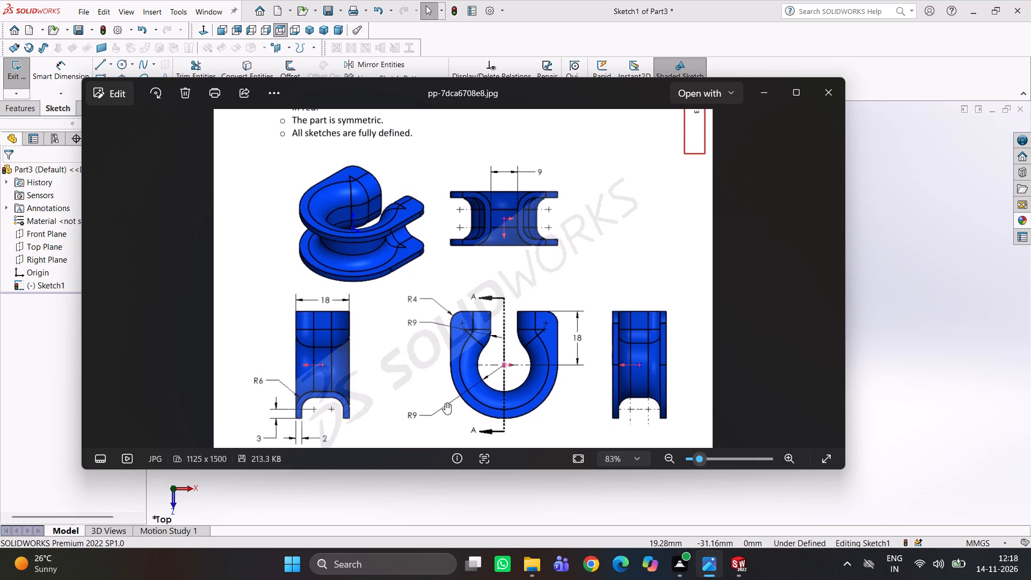
scroll(443, 393, "up", 2)
scroll(435, 393, "down", 3)
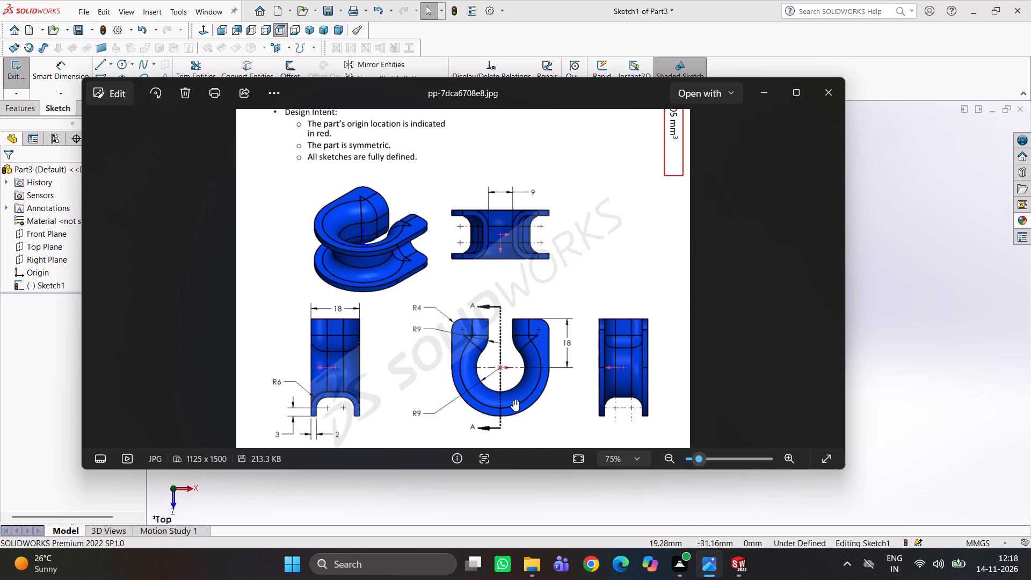
scroll(712, 300, "up", 4)
scroll(700, 299, "down", 5)
scroll(696, 241, "down", 4)
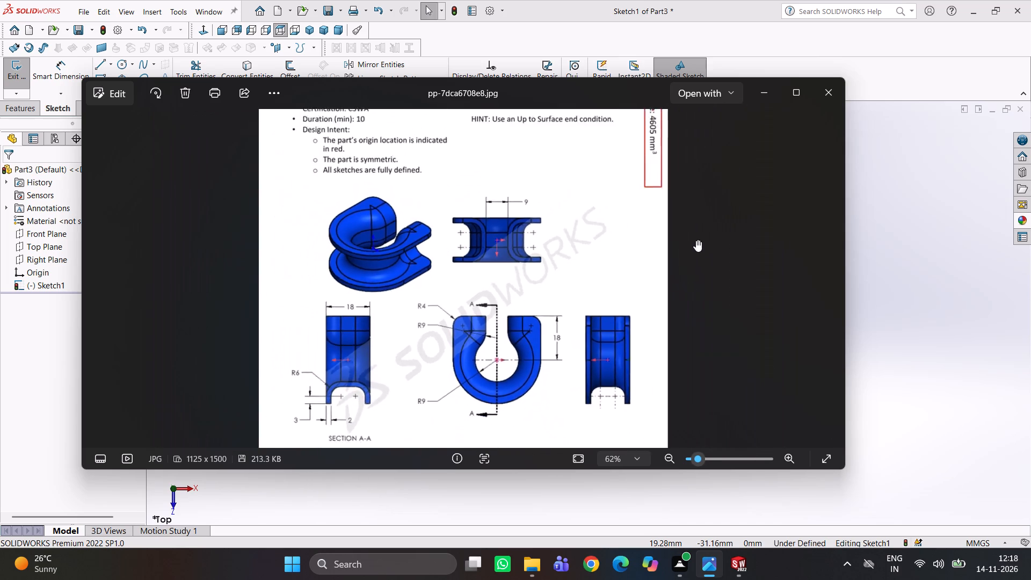
scroll(593, 190, "up", 3)
scroll(589, 245, "down", 2)
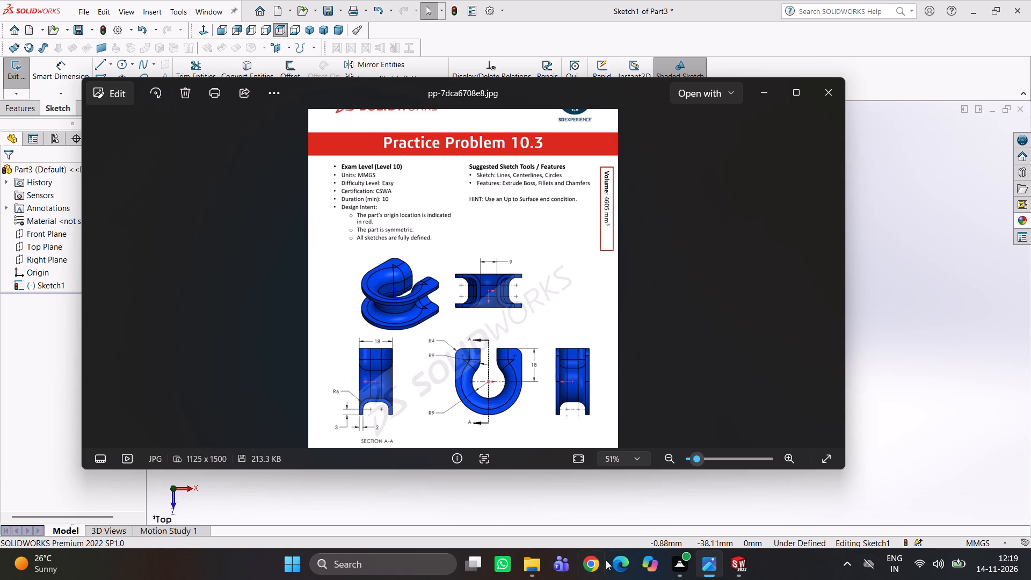
left_click(725, 563)
Sketch a vertical line about 22 mm long from above the horizontal line down to the origin, and make it construction geometry.
scroll(640, 305, "down", 1)
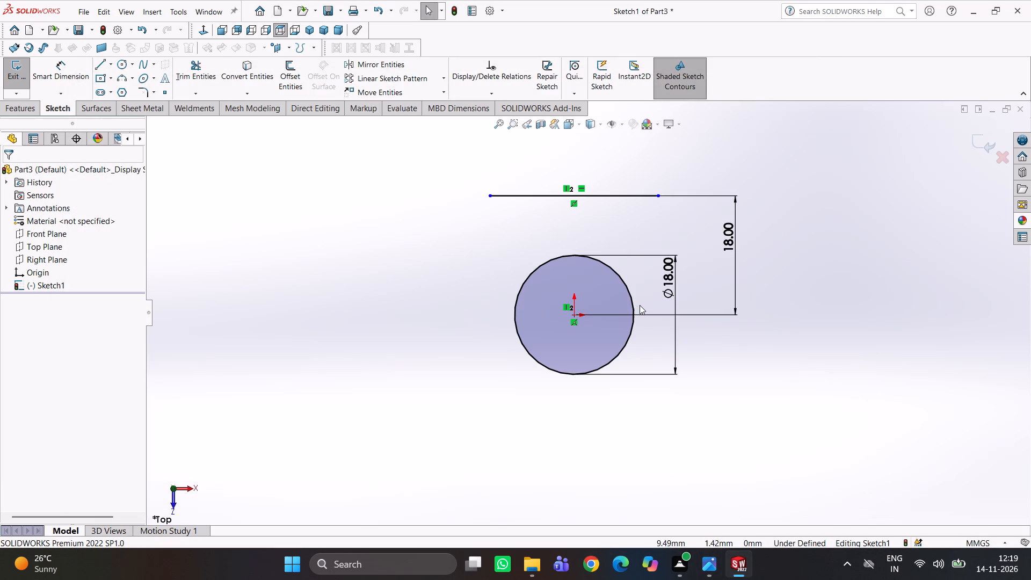
right_click_drag(892, 237, 769, 237)
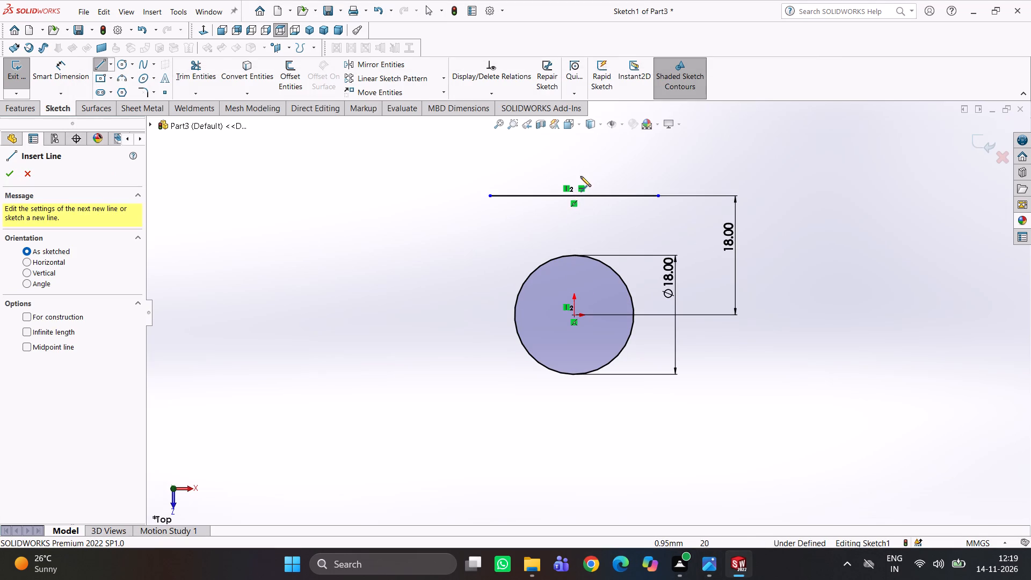
left_click(573, 169)
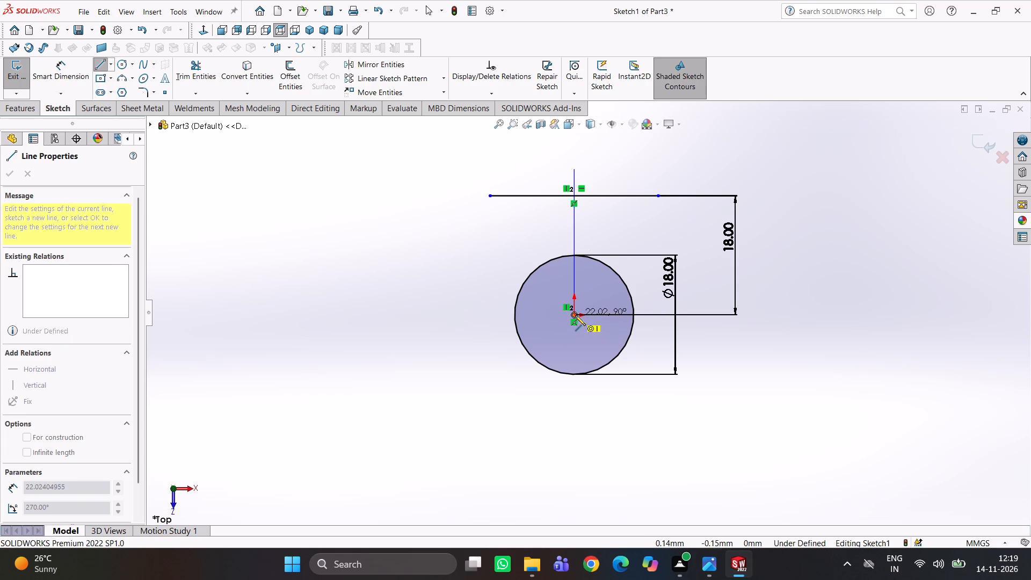
left_click(575, 315)
right_click(640, 227)
left_click(669, 213)
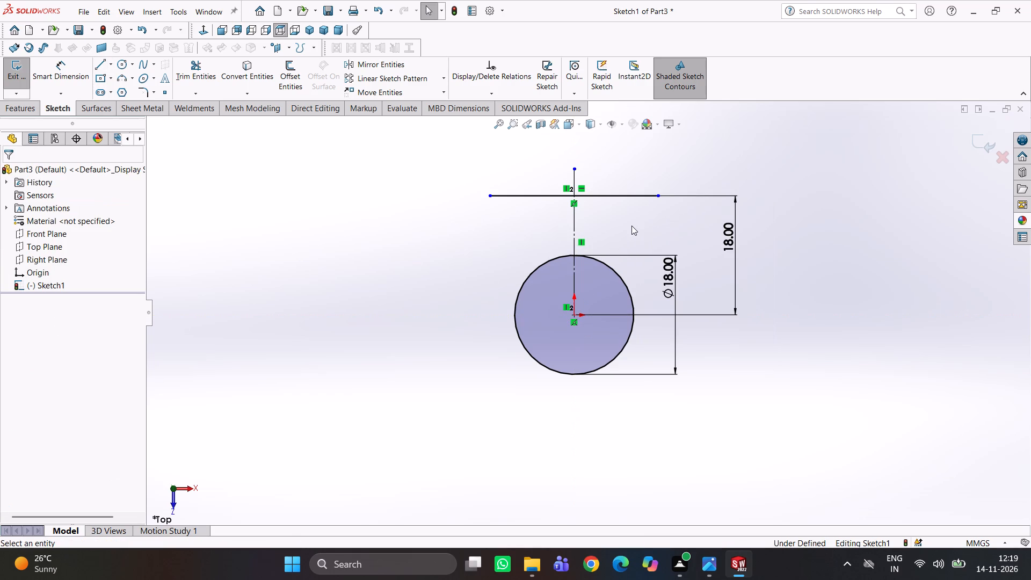
Sketch a vertical line from the horizontal line down to the circle, about 3 mm left of the centreline.
right_click_drag(665, 202, 563, 209)
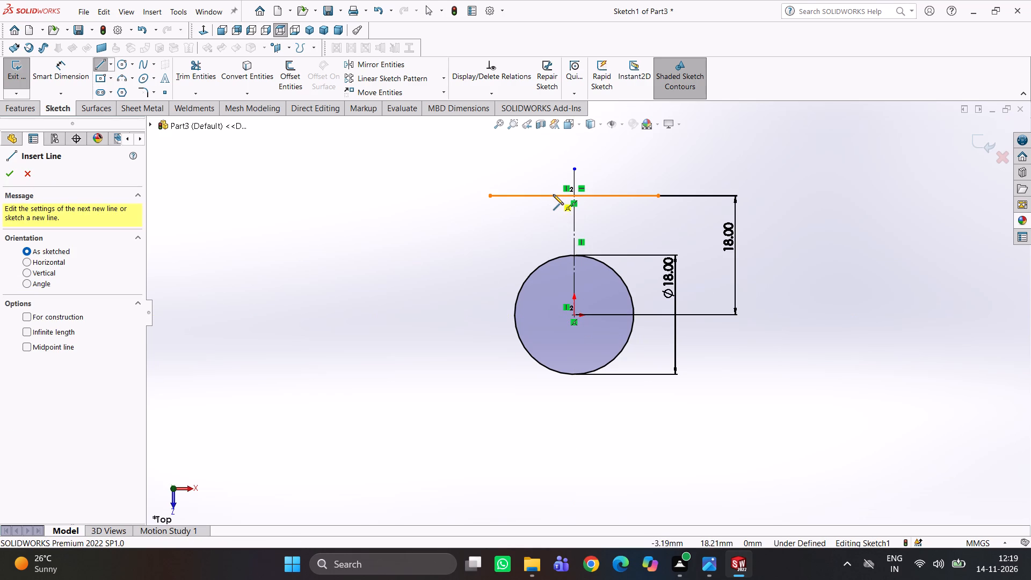
left_click(553, 195)
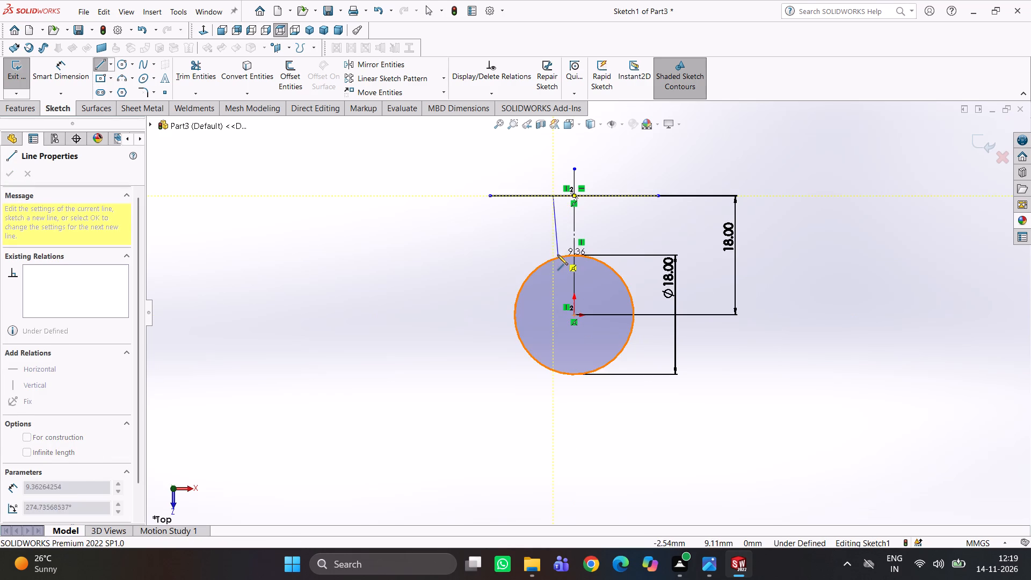
left_click(554, 258)
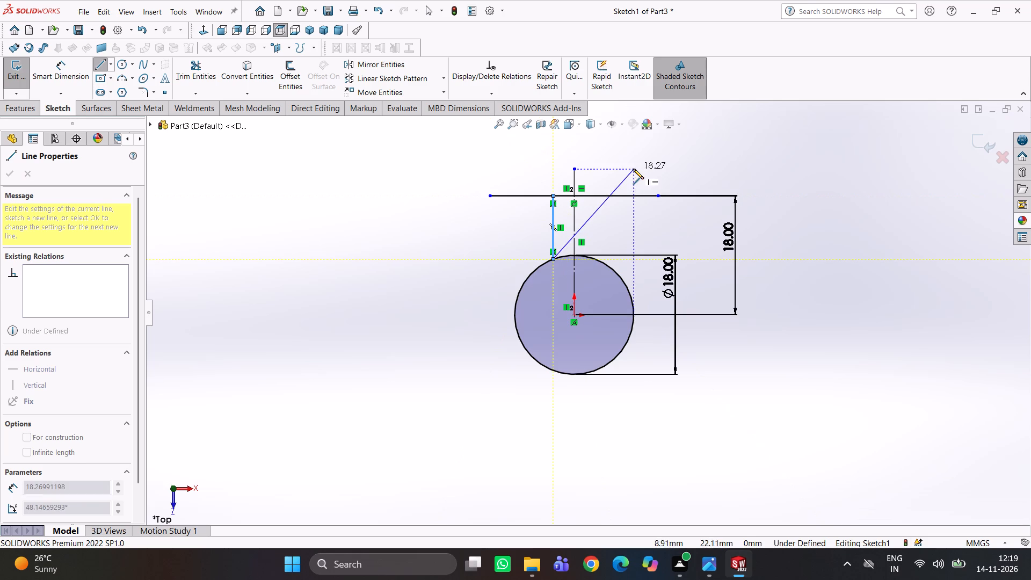
key("Escape")
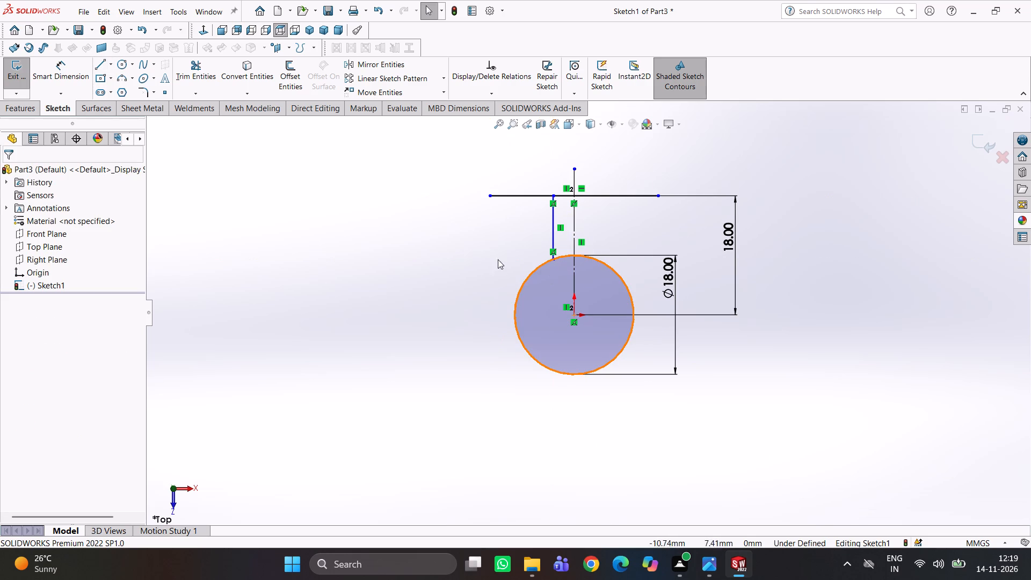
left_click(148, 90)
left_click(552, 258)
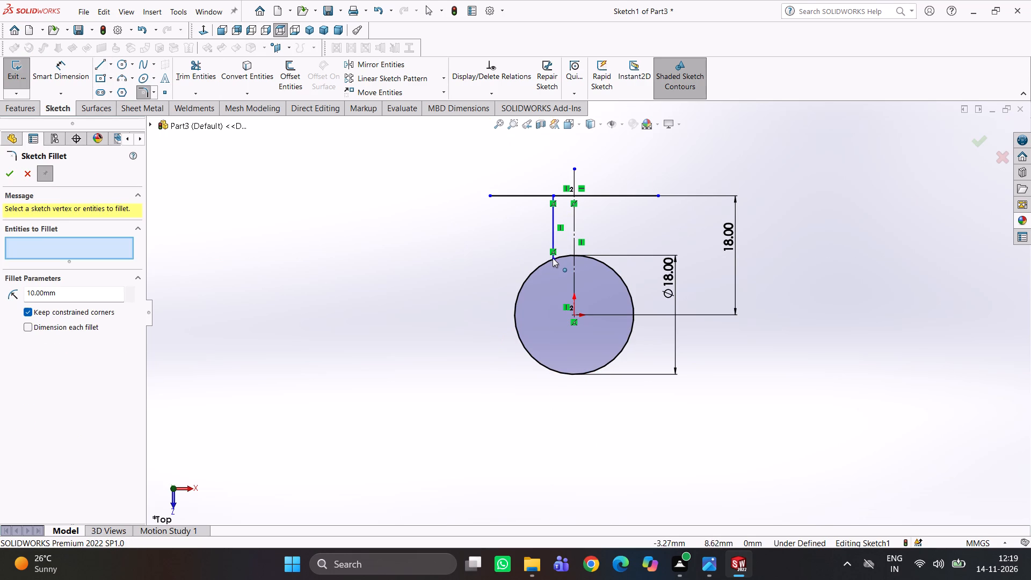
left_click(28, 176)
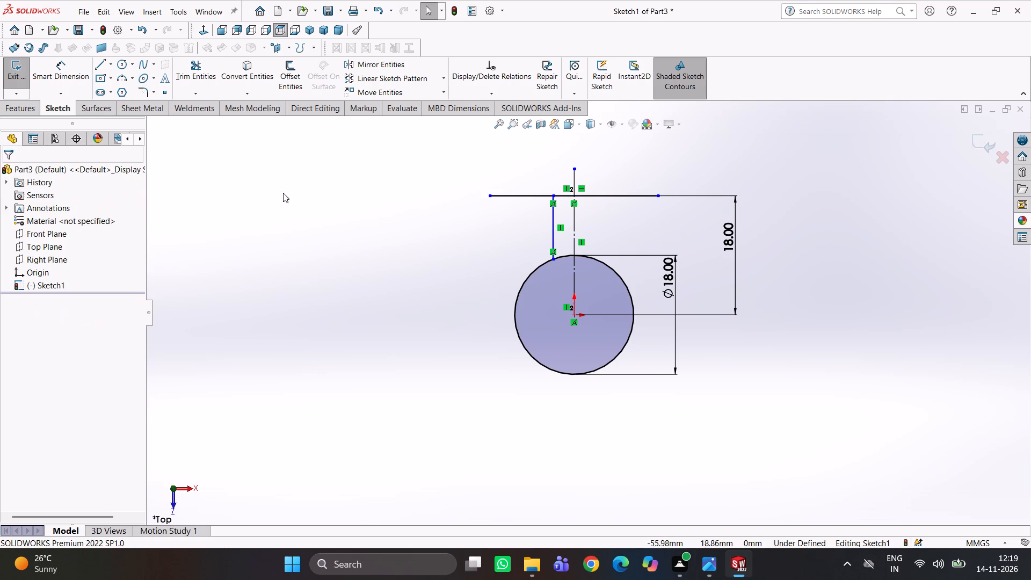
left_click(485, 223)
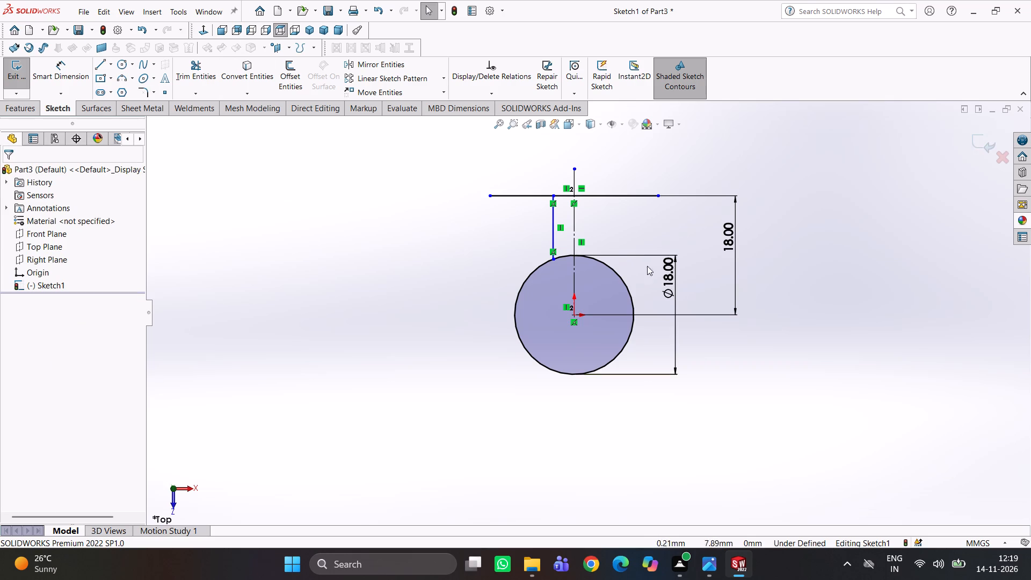
Trim away the short arc at the top of the circle between the vertical line and the centreline.
left_click(202, 66)
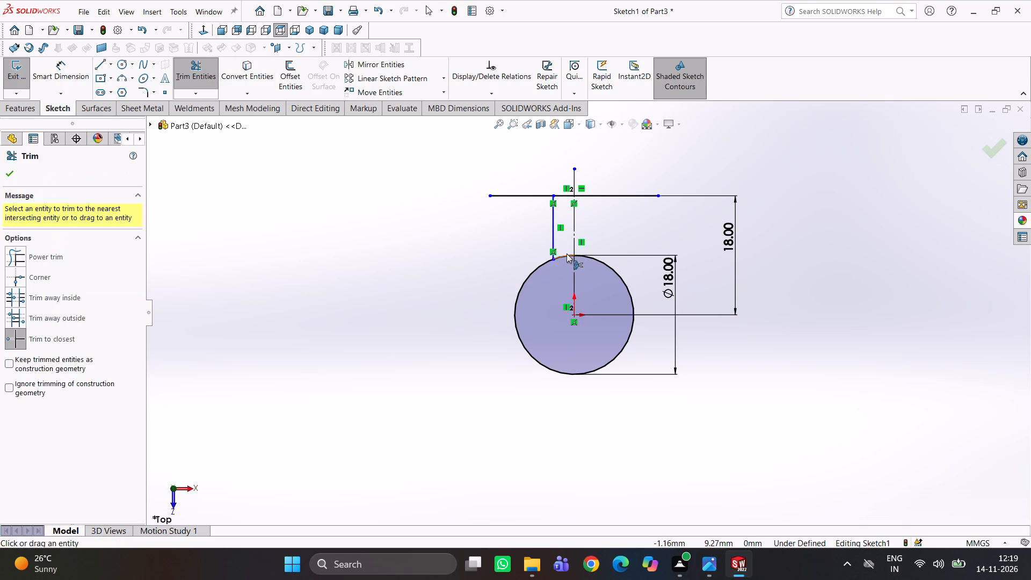
left_click(567, 253)
right_click_drag(381, 240, 390, 141)
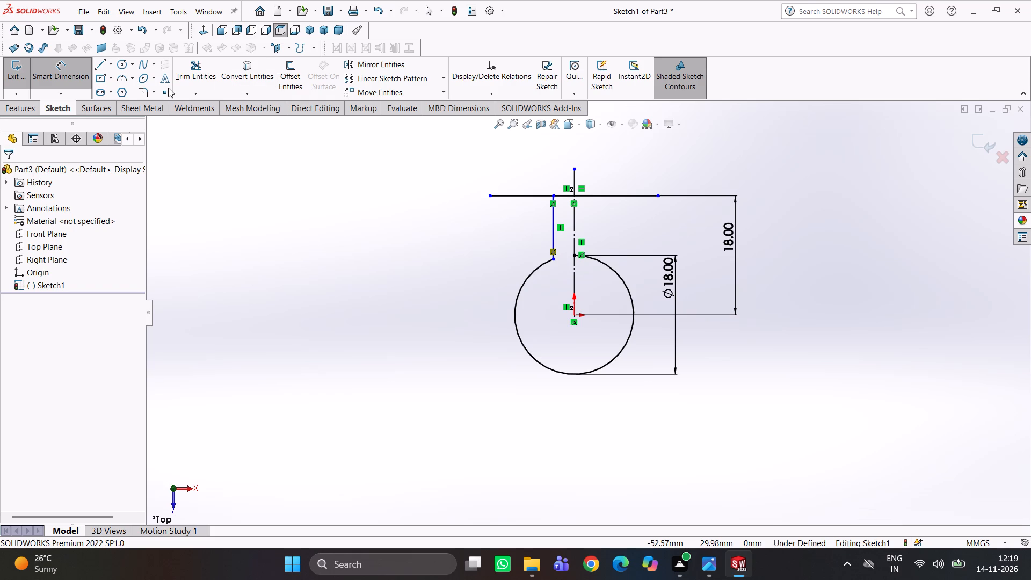
Check the neck radius in the drawing, and add a 9 mm sketch fillet between the left vertical line and the circle.
left_click(152, 89)
left_click(163, 100)
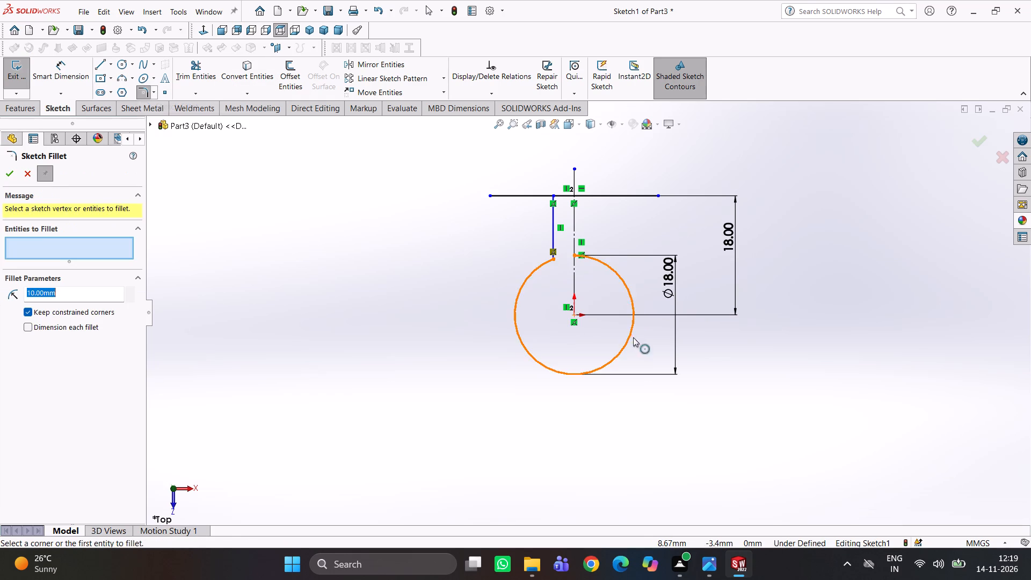
left_click(551, 258)
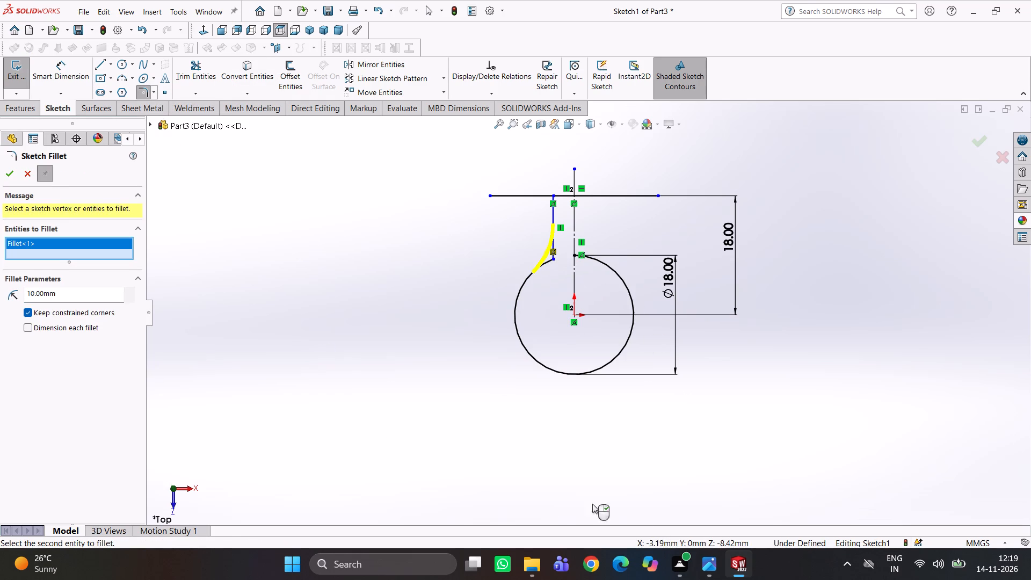
left_click(706, 562)
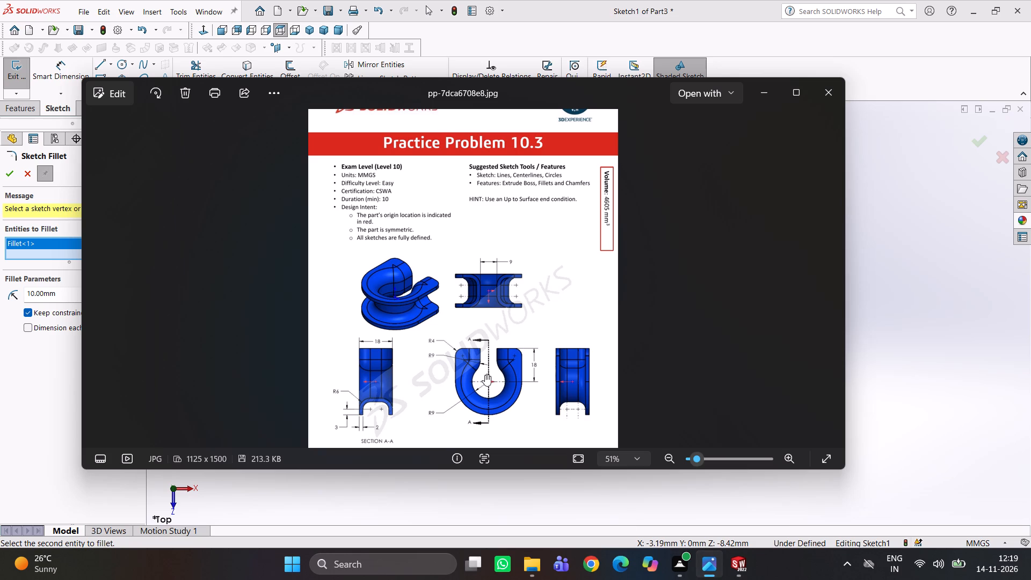
left_click(746, 563)
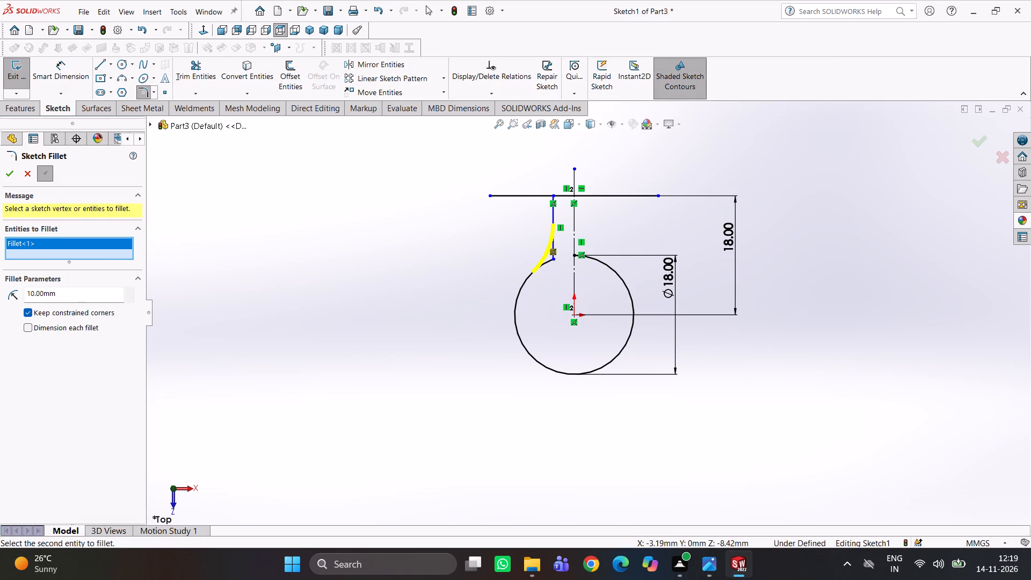
left_click_drag(69, 294, 0, 302)
key("9")
key("Return")
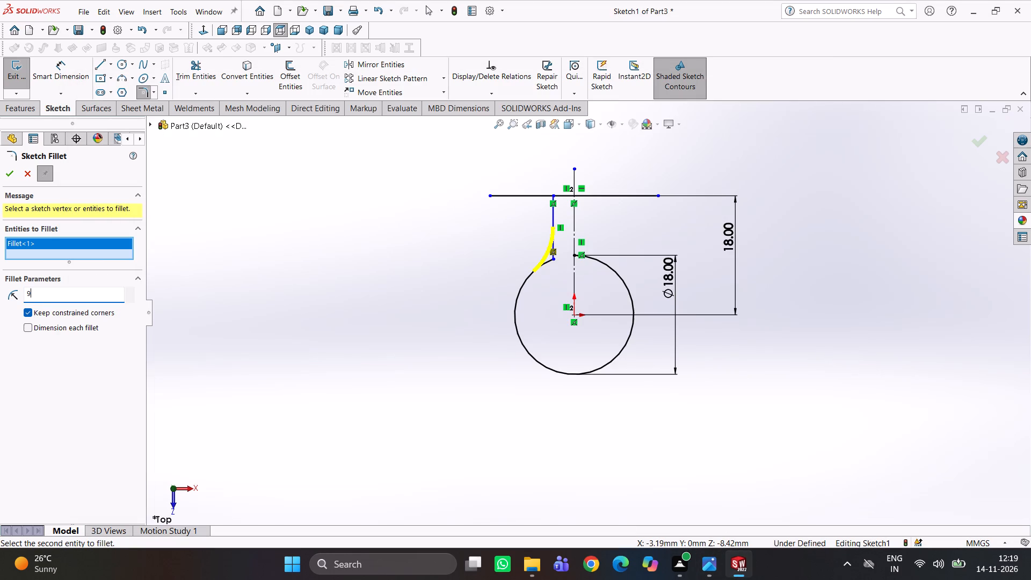
left_click(2, 170)
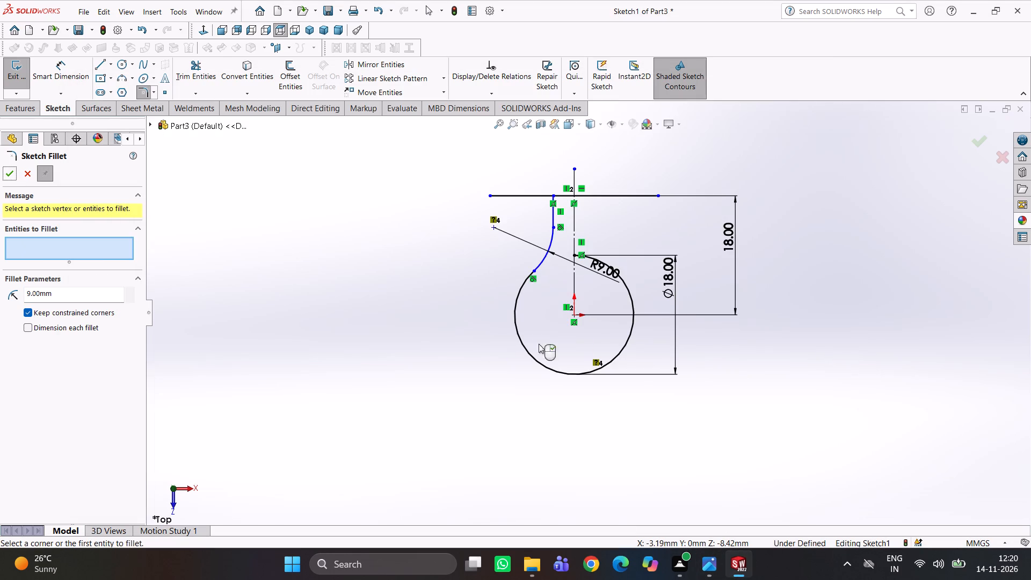
left_click(411, 315)
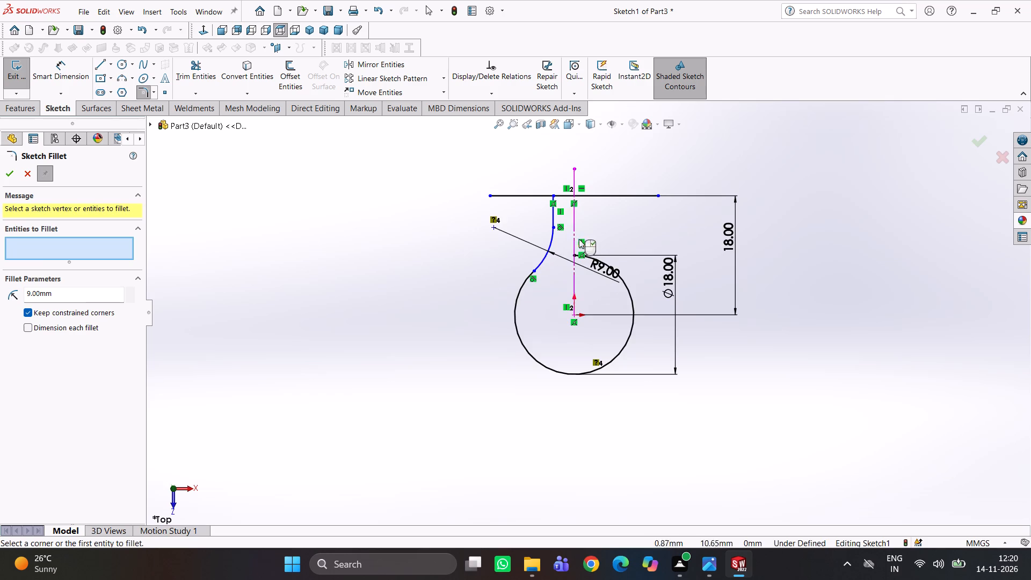
Dimension the distance between the neck's left vertical line and the vertical centreline as 9/2 mm.
scroll(579, 237, "down", 2)
right_click_drag(634, 231, 634, 161)
right_click_drag(645, 227, 653, 150)
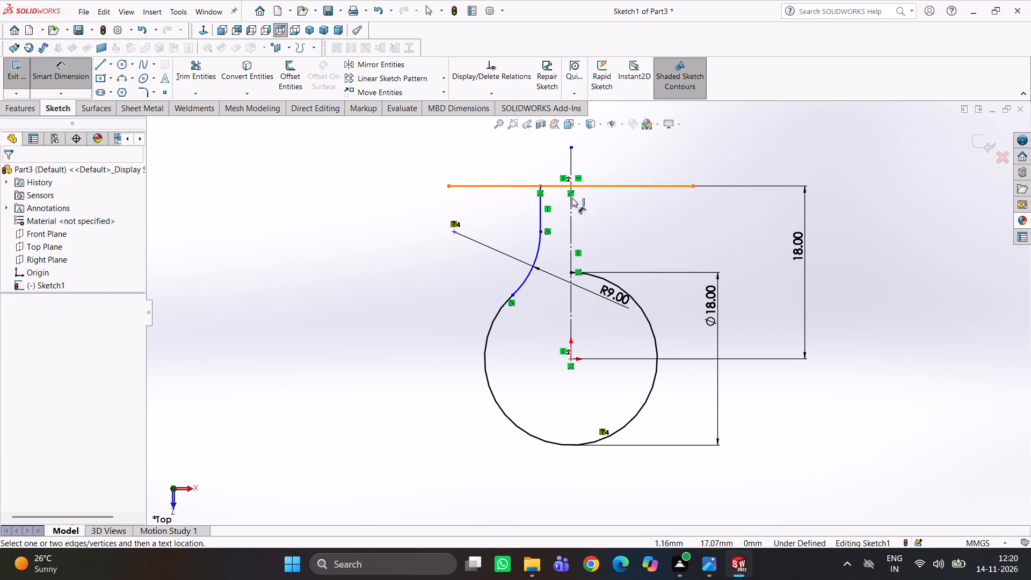
left_click(538, 213)
left_click(571, 213)
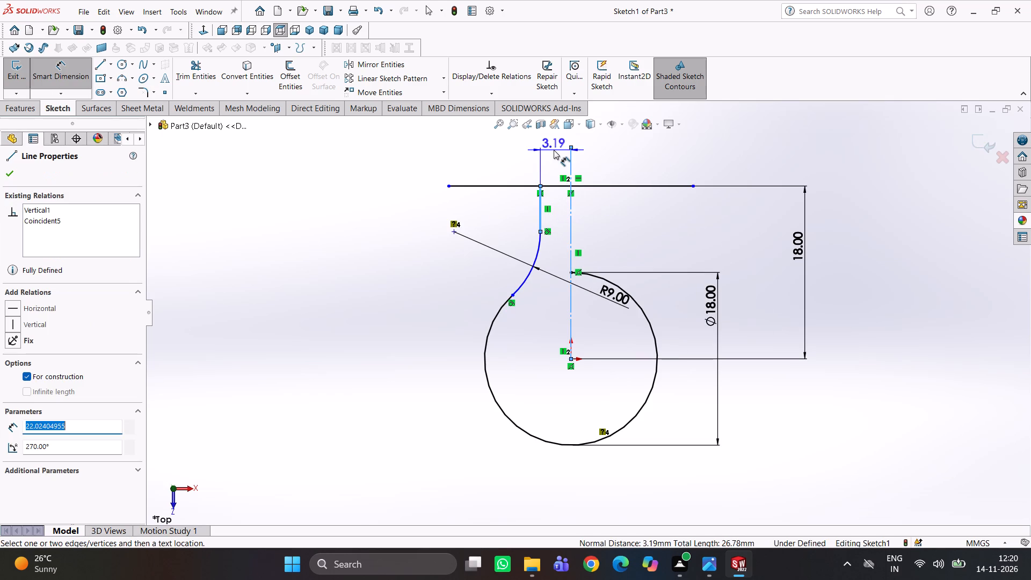
left_click(554, 150)
type("9/2")
key("Return")
left_click_drag(712, 235, 713, 177)
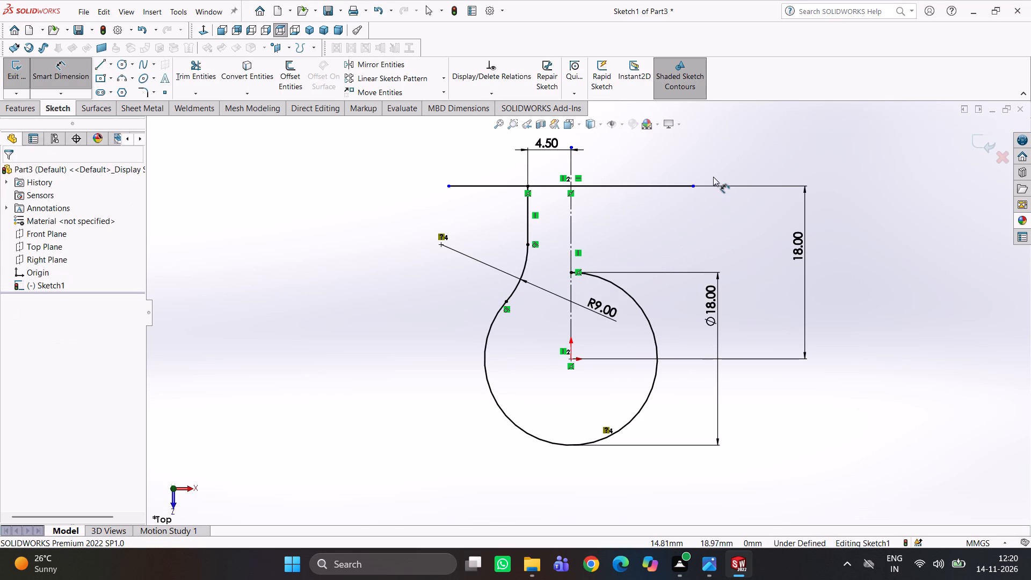
right_click_drag(731, 225, 743, 97)
left_click(755, 248)
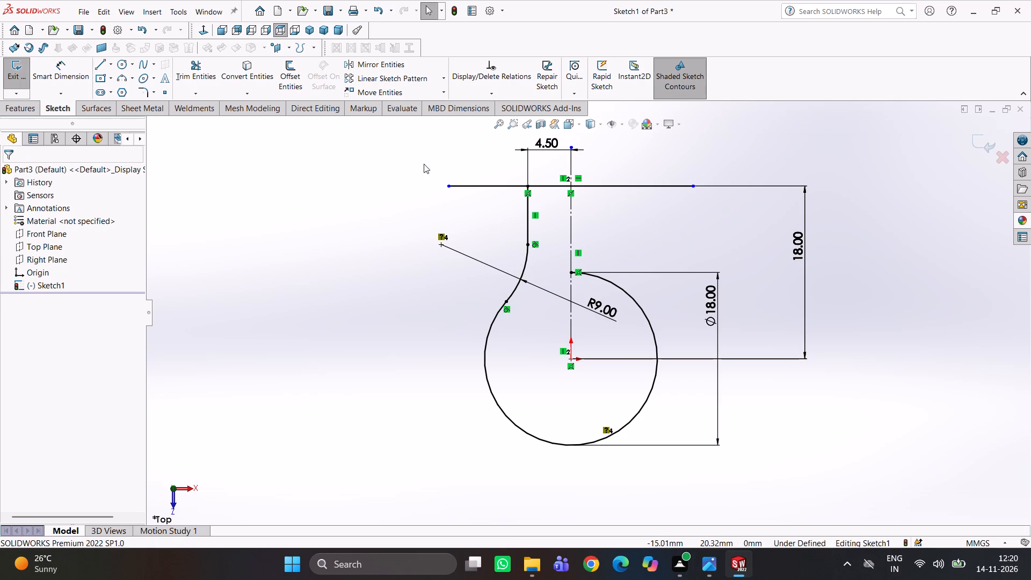
Mirror the neck's left vertical line and its R9 fillet arc about the vertical centreline.
left_click(380, 66)
left_click(533, 218)
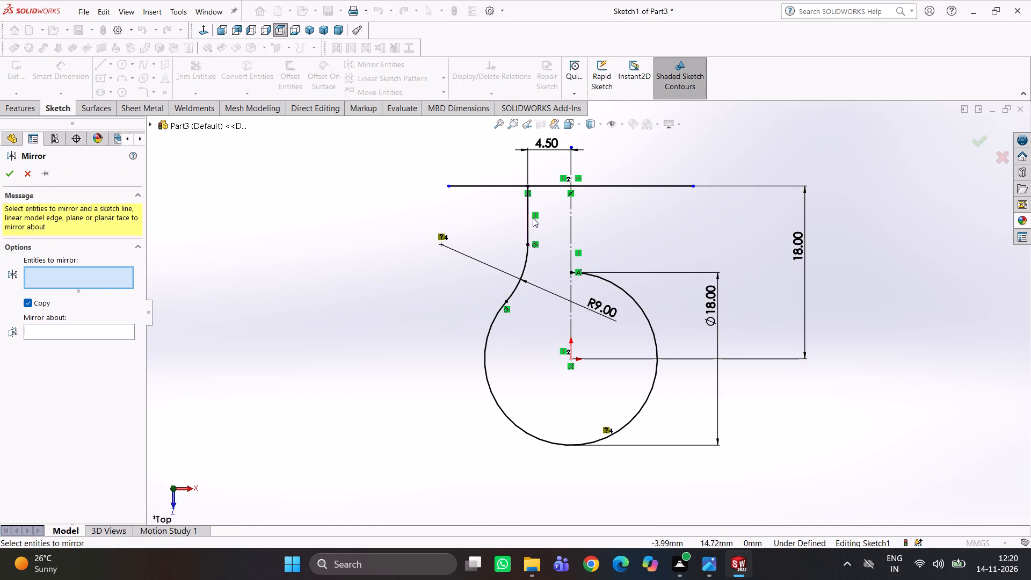
left_click(528, 256)
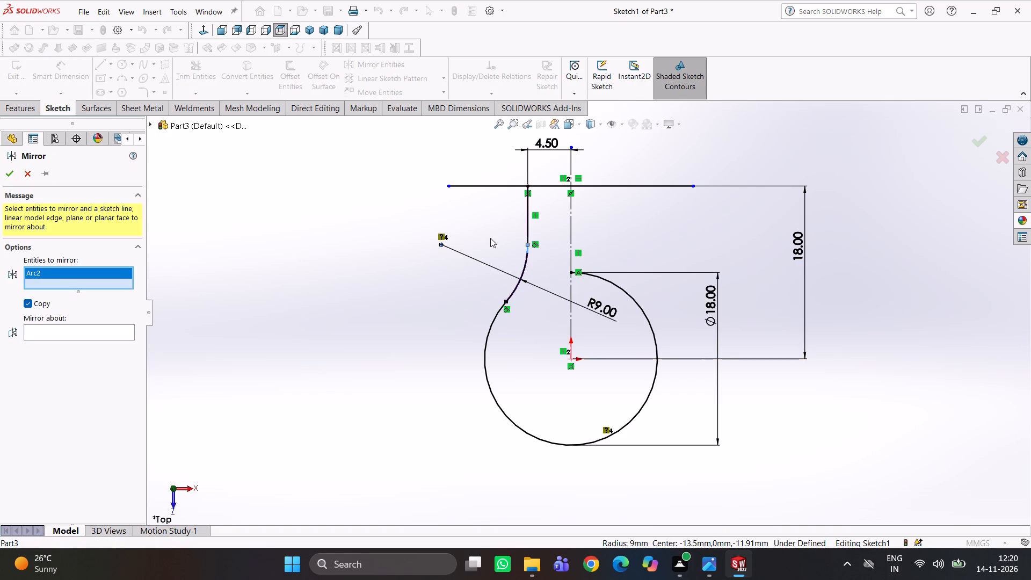
left_click(529, 228)
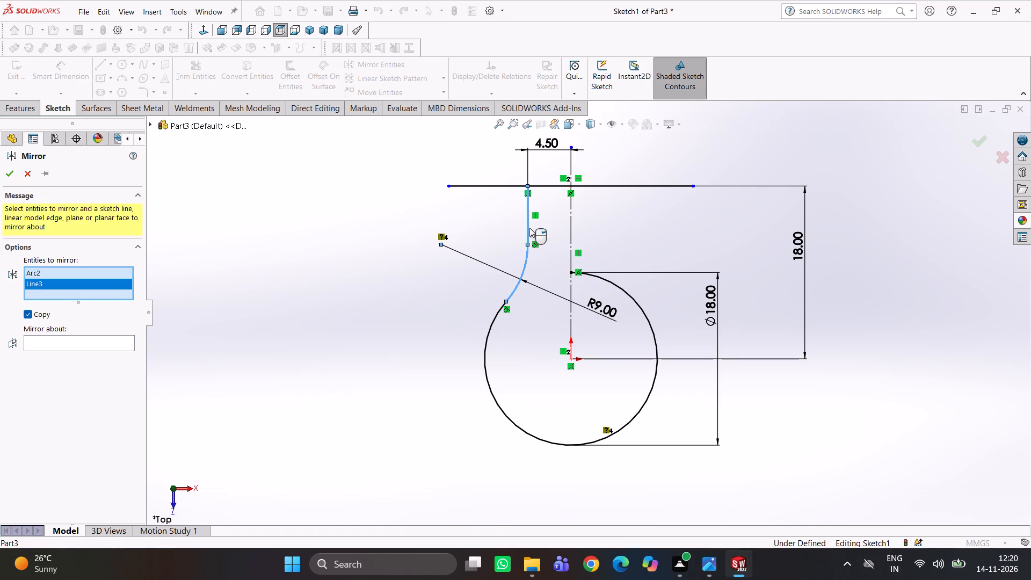
left_click(50, 336)
left_click(68, 340)
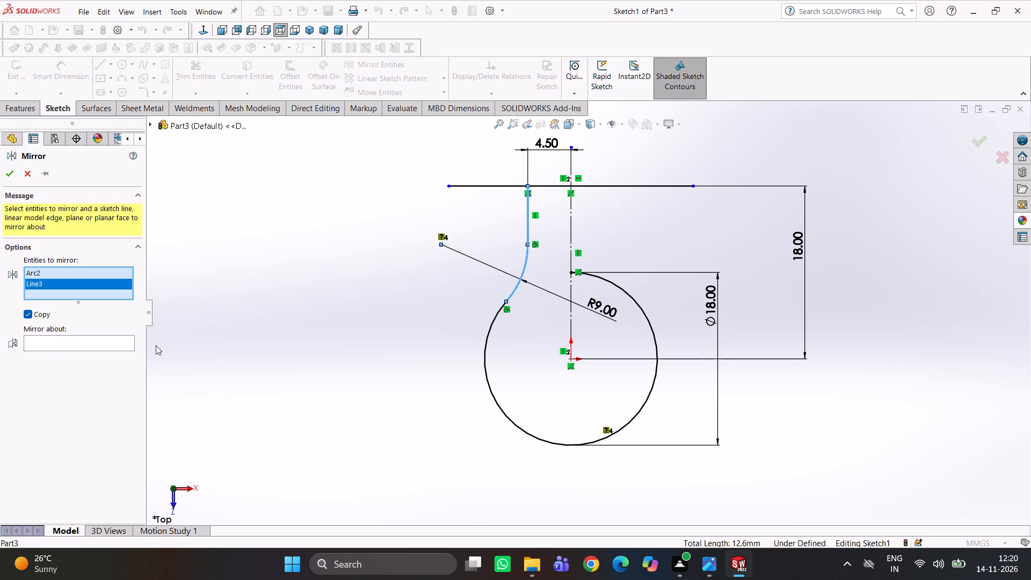
left_click(572, 226)
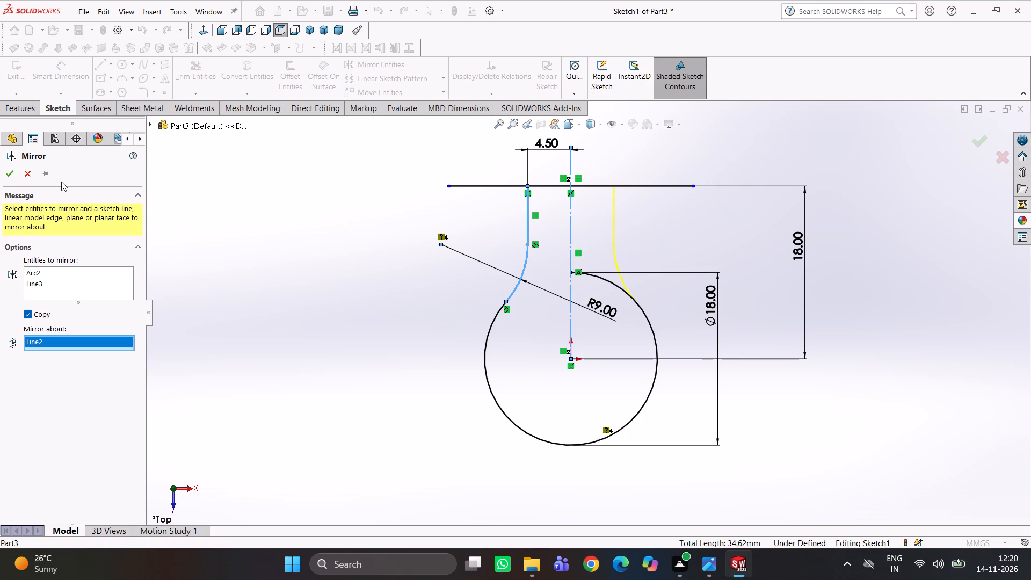
left_click(8, 176)
Trim away the circle's remaining arc inside the neck and the horizontal line's segments between the two vertical neck lines.
left_click(202, 71)
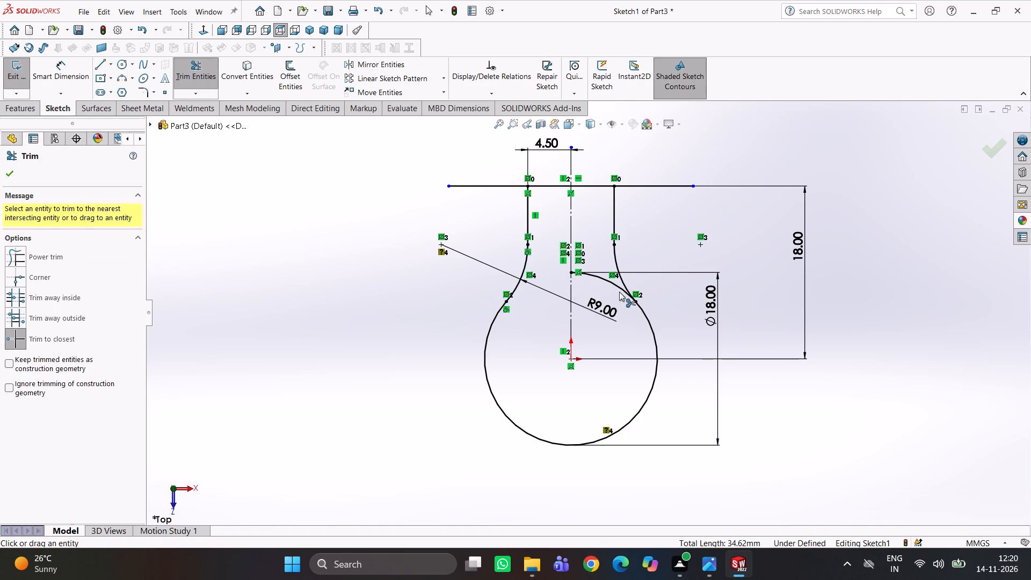
left_click(609, 280)
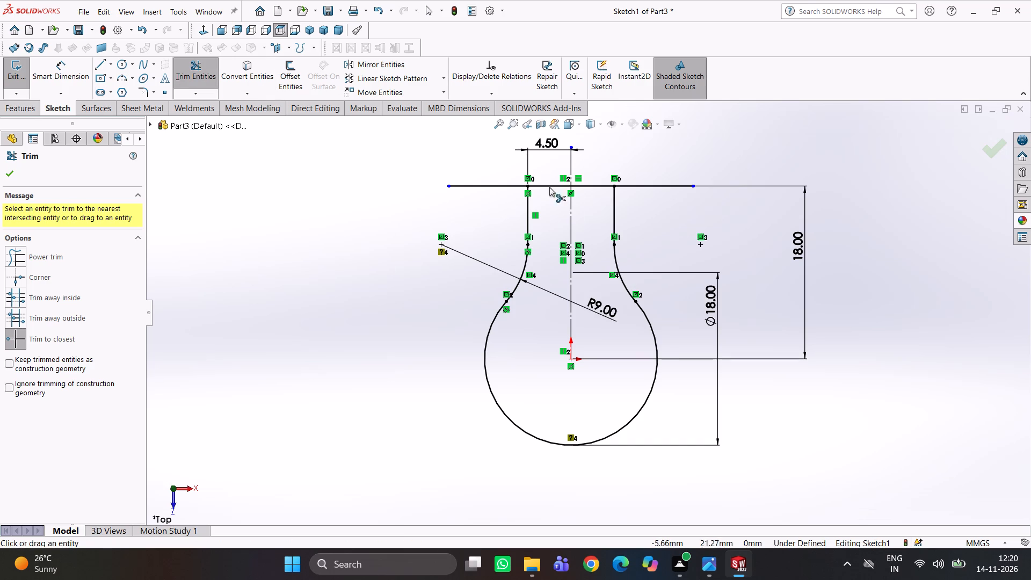
left_click(593, 187)
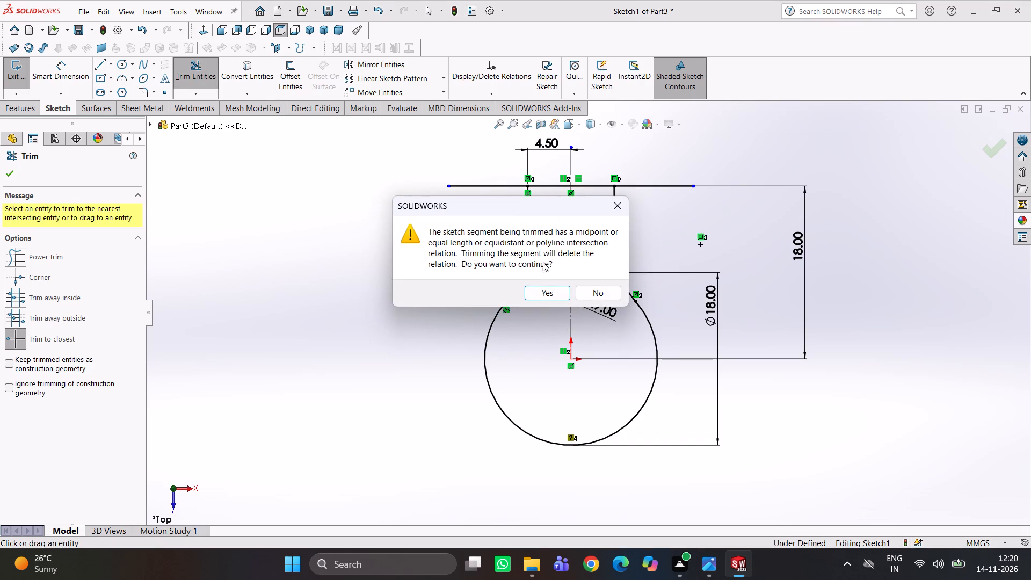
left_click(545, 291)
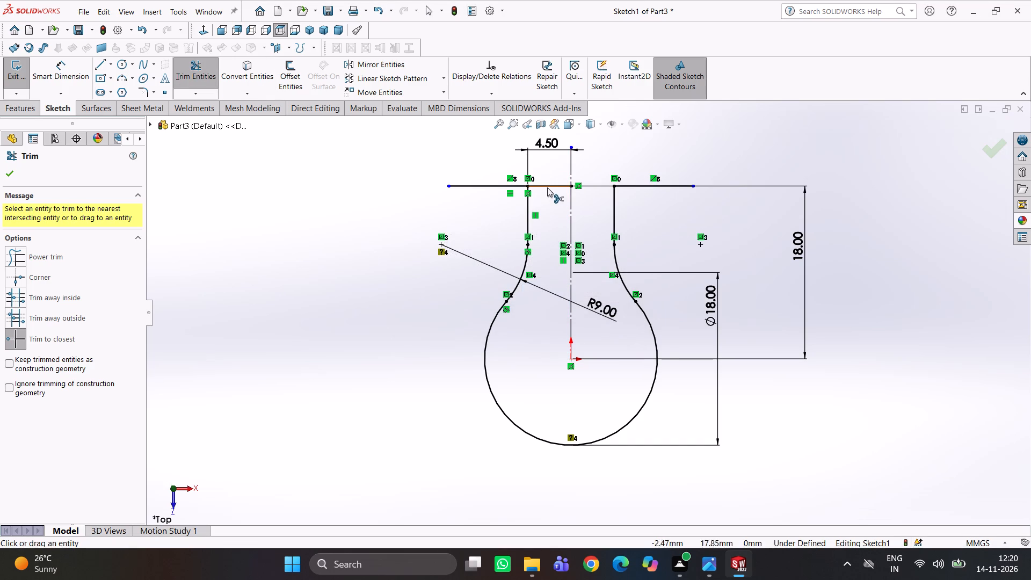
left_click(548, 187)
left_click(486, 223)
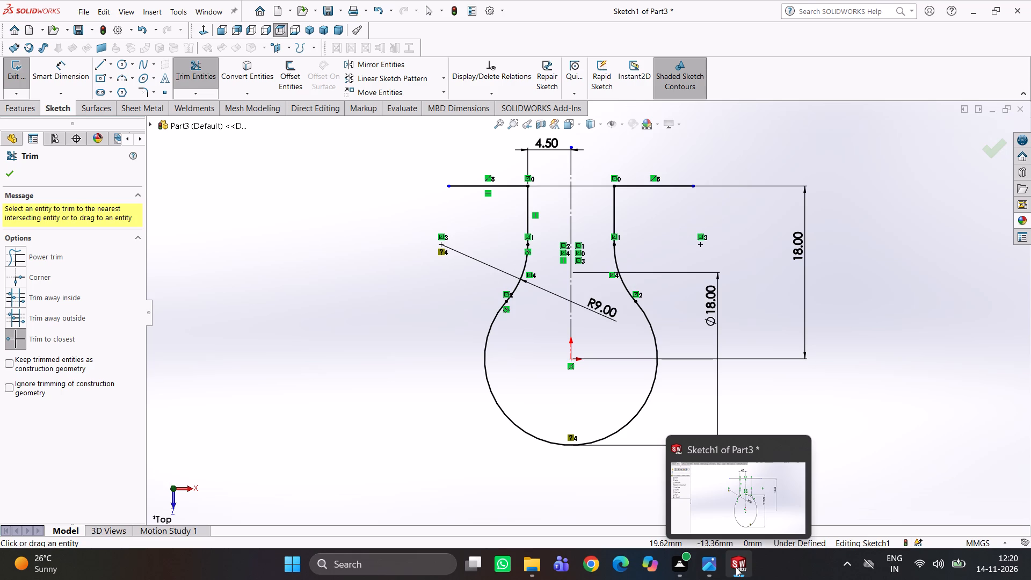
Bring up the Practice Problem 10.3 drawing image to check the dimensions for continuing the hook profile.
left_click(706, 563)
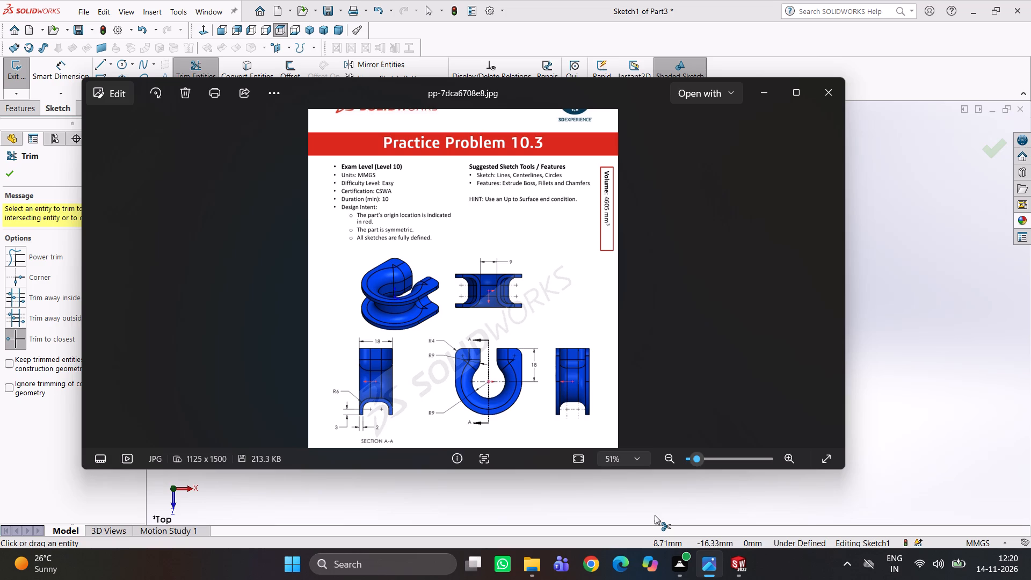
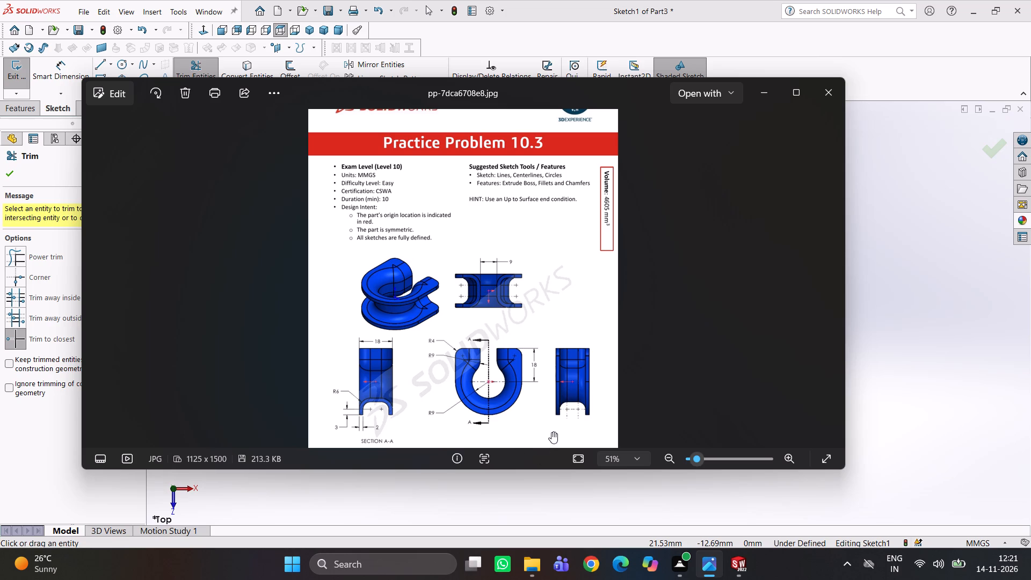
Back in SOLIDWORKS, dimension the right horizontal line's outer endpoint 18 mm from the vertical centreline.
left_click(737, 564)
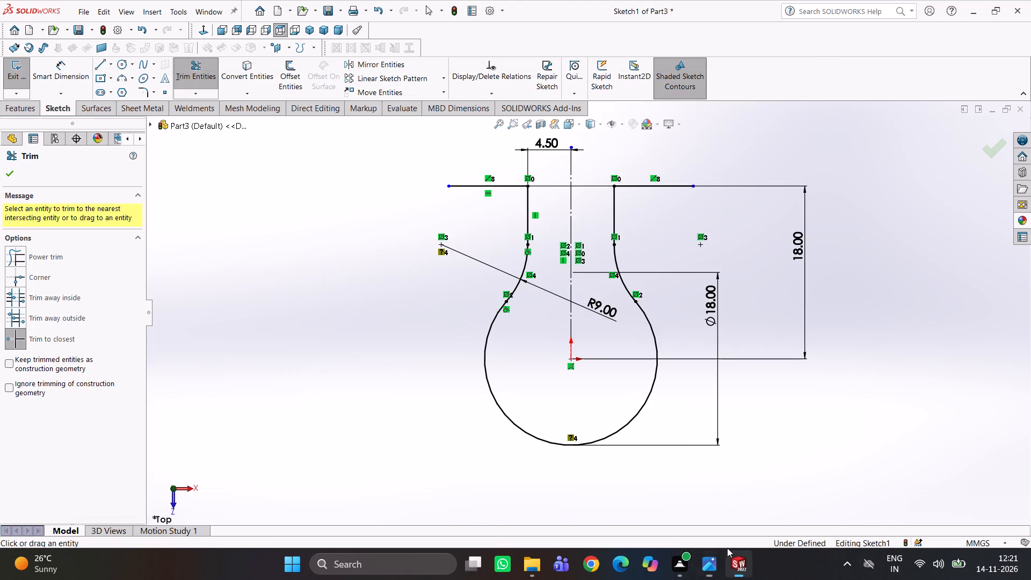
scroll(754, 332, "up", 2)
scroll(651, 248, "down", 2)
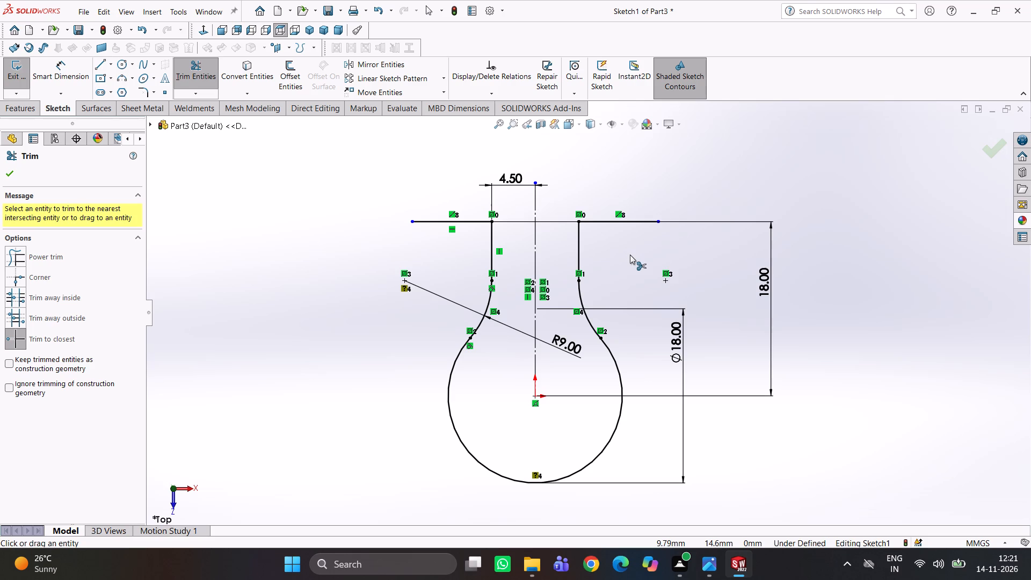
right_click_drag(777, 214, 765, 118)
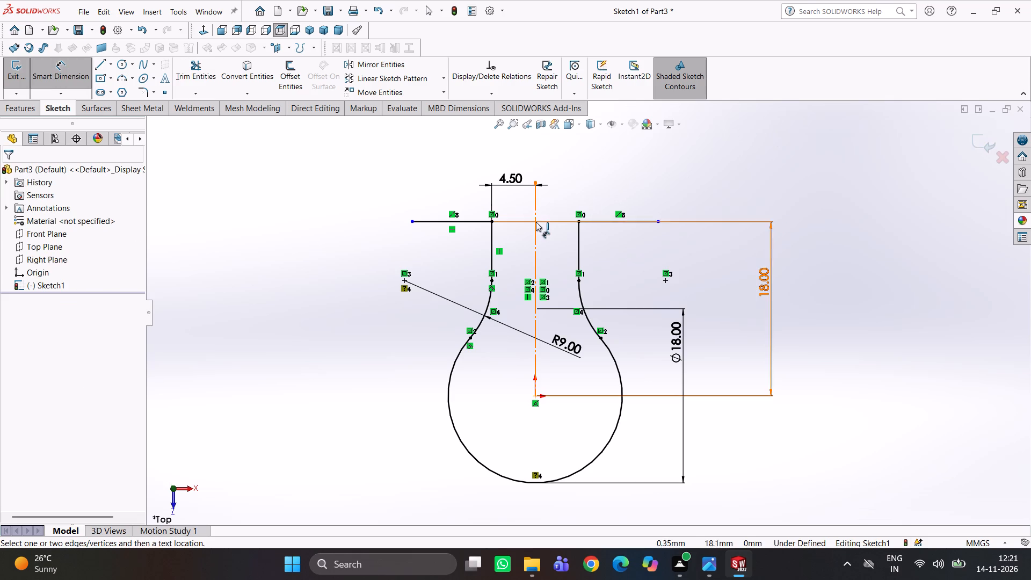
left_click(534, 224)
left_click_drag(660, 221, 653, 206)
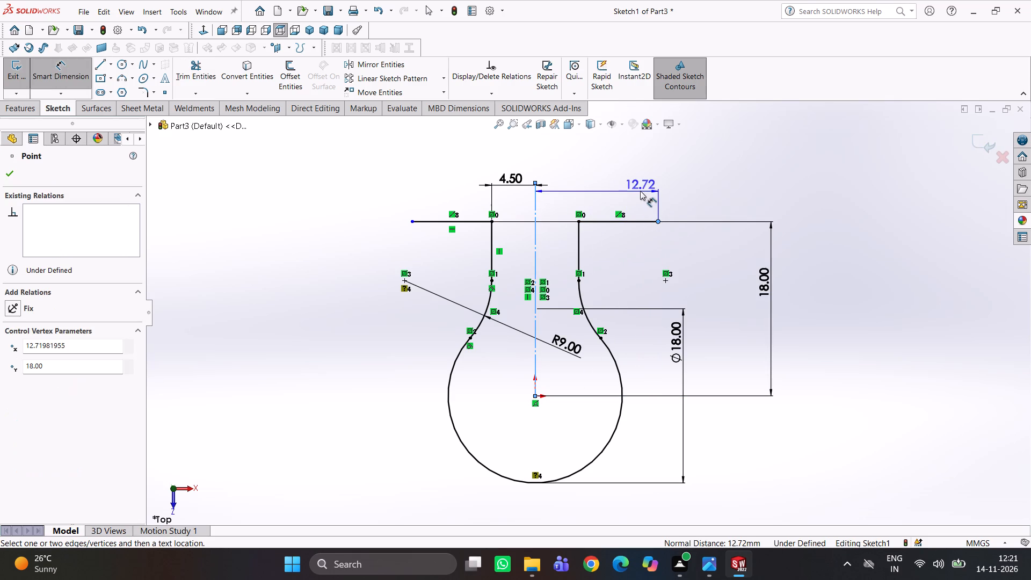
left_click(622, 185)
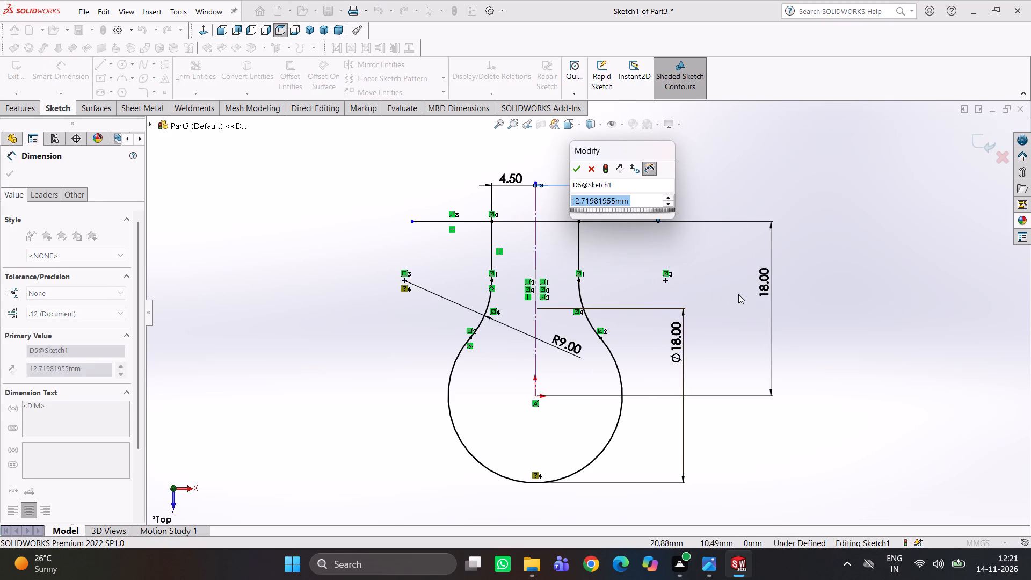
type("18")
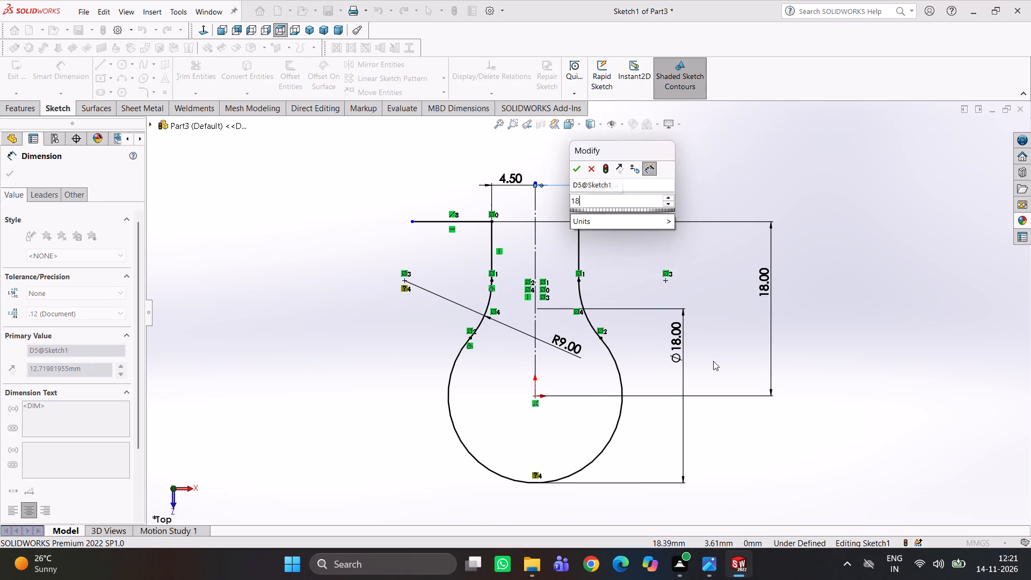
key("Return")
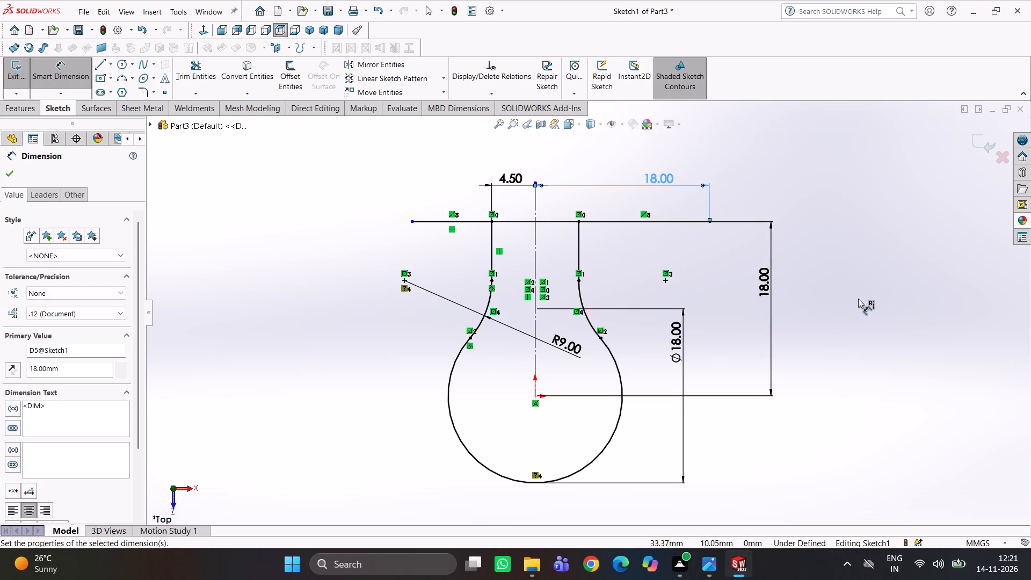
left_click(858, 299)
right_click_drag(847, 288, 856, 172)
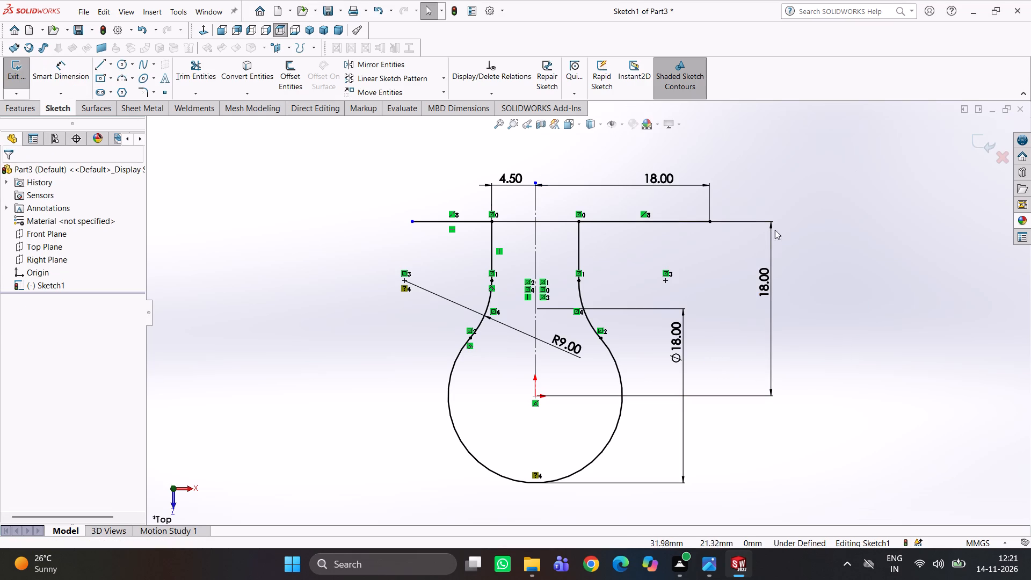
Add an Equal relation between the two horizontal lines on either side of the neck.
left_click(688, 220)
left_click(432, 223, "ctrl")
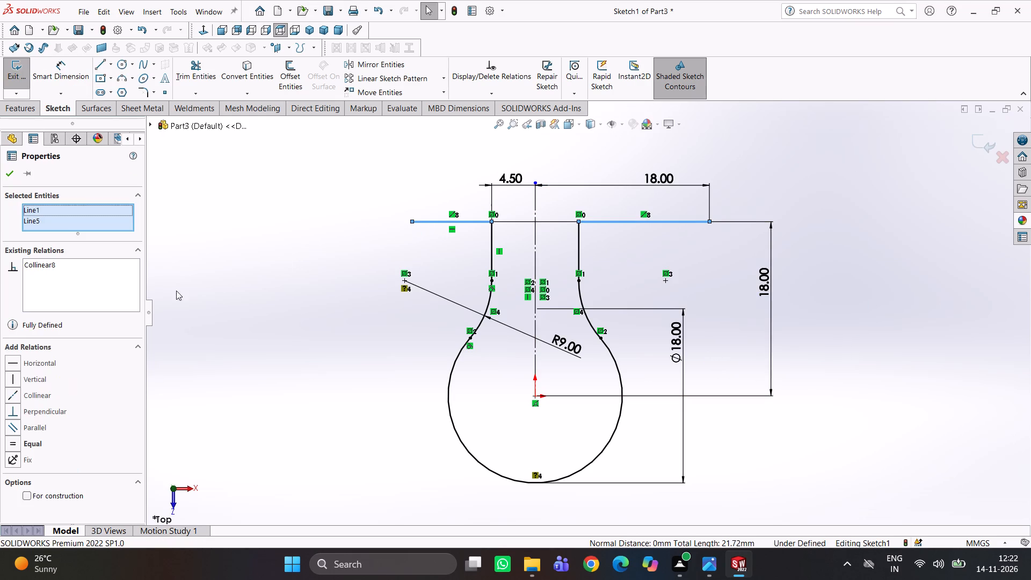
left_click(22, 440)
left_click(325, 349)
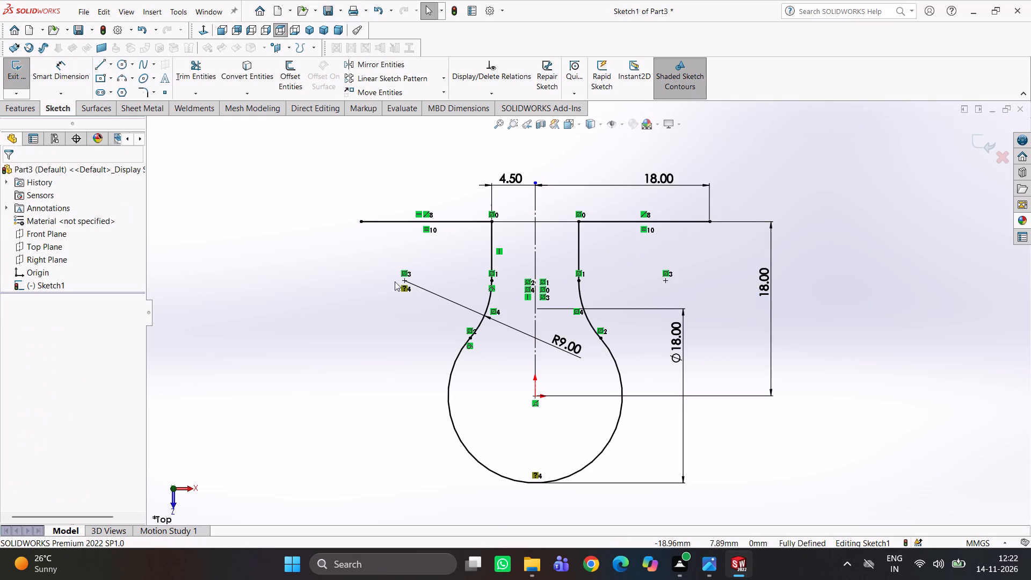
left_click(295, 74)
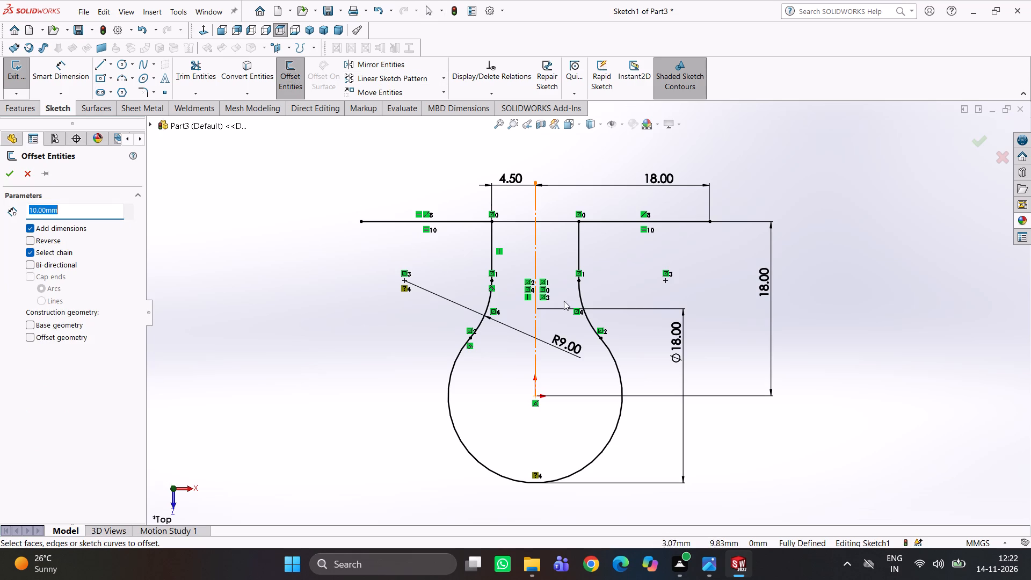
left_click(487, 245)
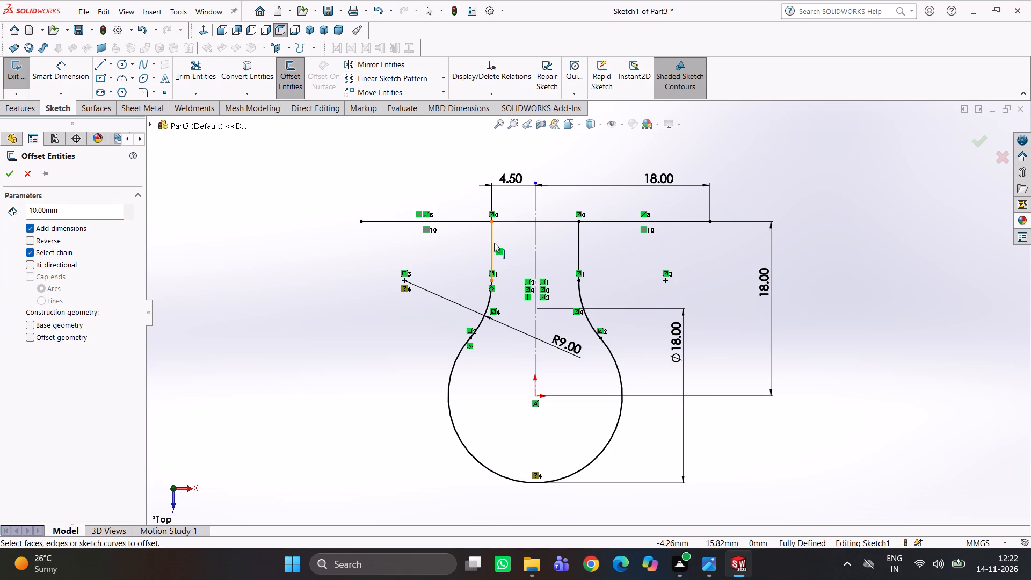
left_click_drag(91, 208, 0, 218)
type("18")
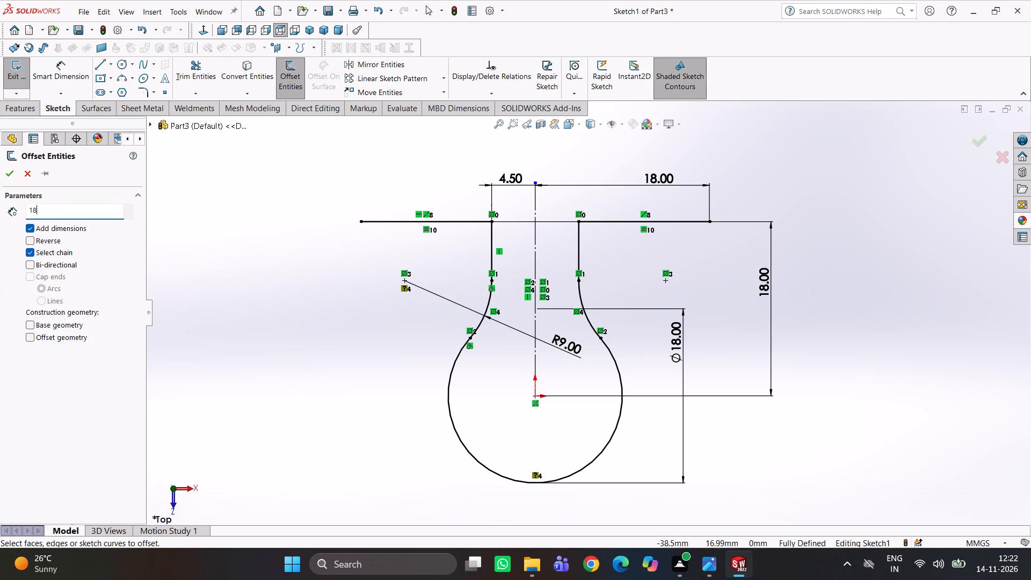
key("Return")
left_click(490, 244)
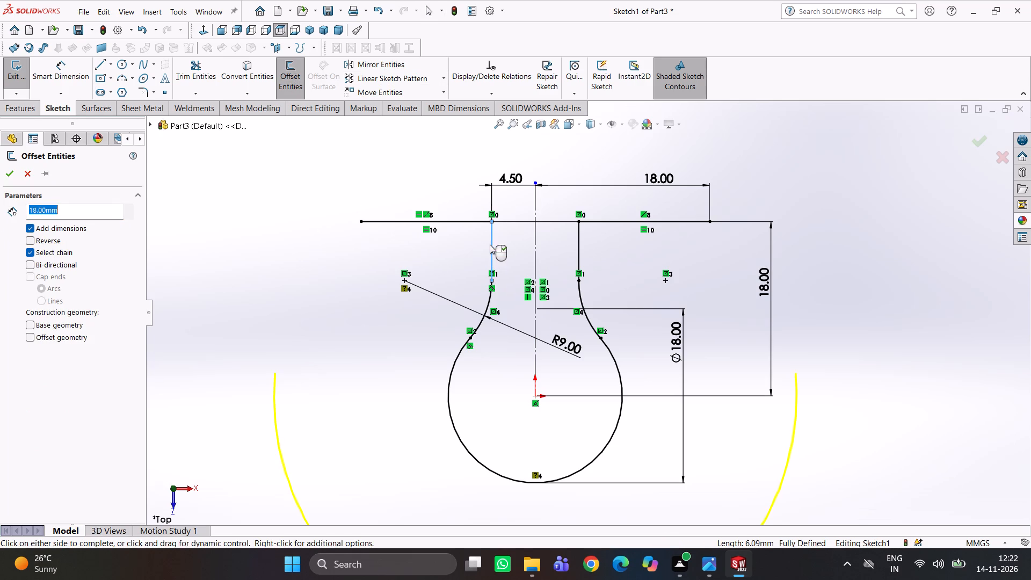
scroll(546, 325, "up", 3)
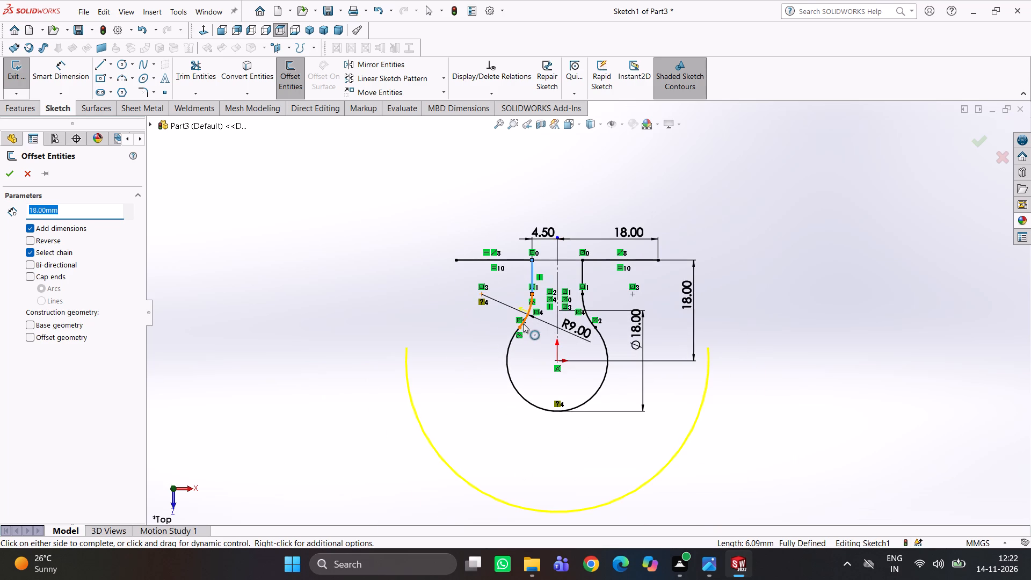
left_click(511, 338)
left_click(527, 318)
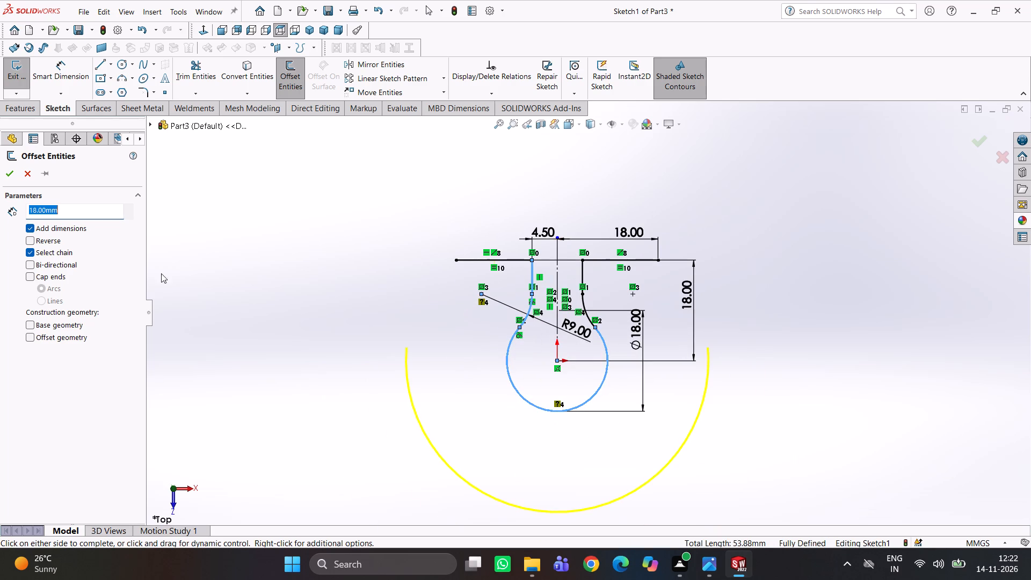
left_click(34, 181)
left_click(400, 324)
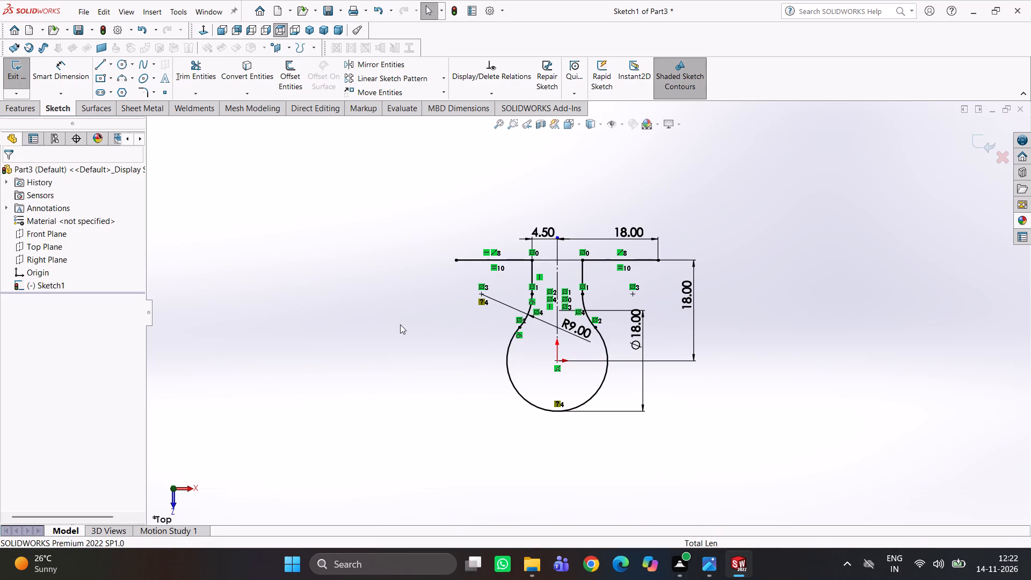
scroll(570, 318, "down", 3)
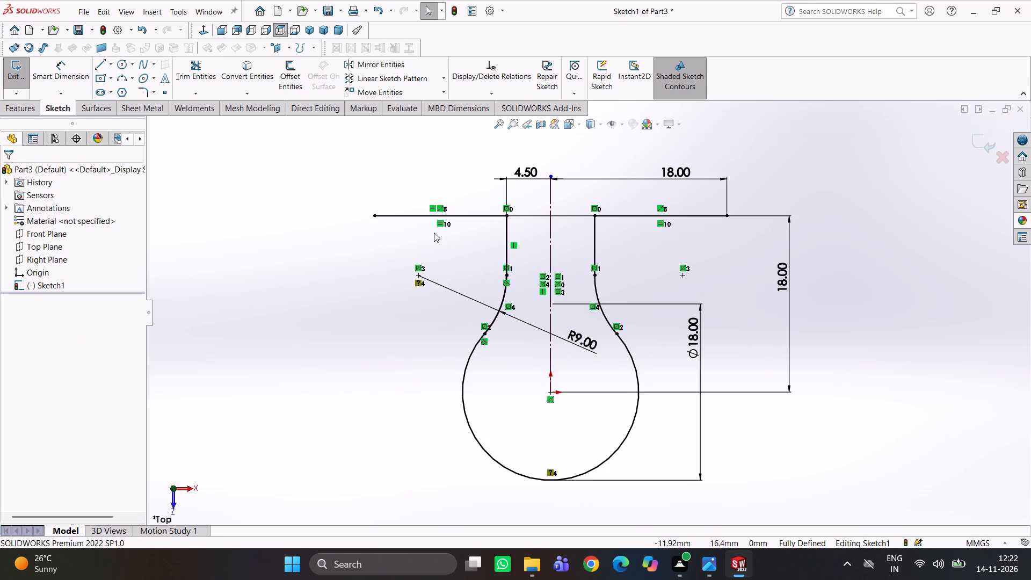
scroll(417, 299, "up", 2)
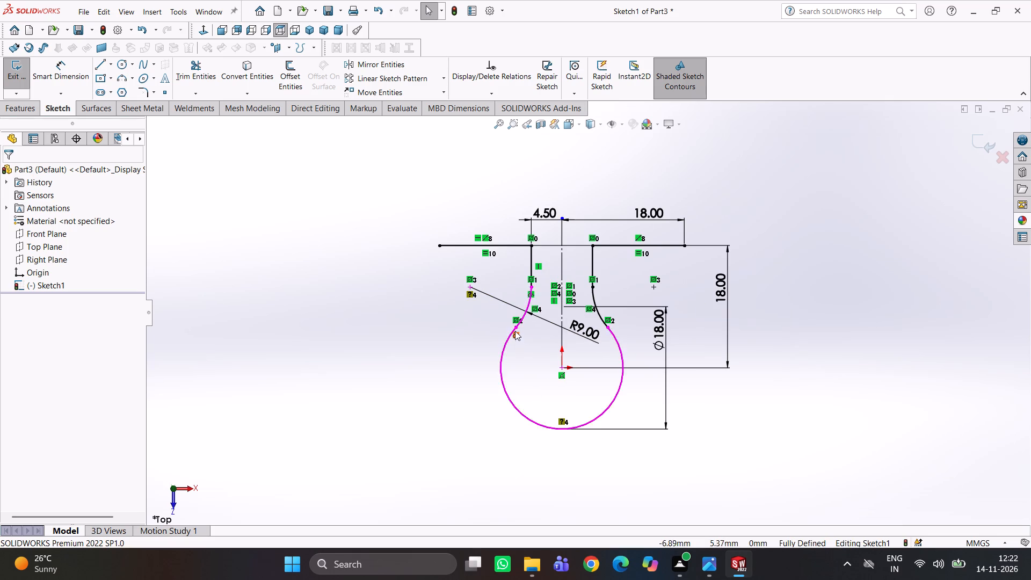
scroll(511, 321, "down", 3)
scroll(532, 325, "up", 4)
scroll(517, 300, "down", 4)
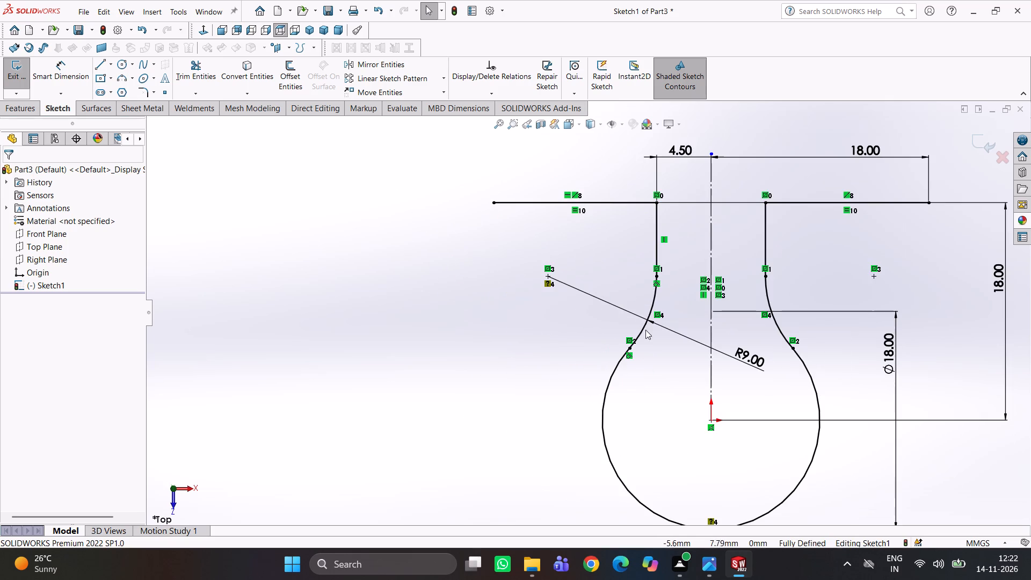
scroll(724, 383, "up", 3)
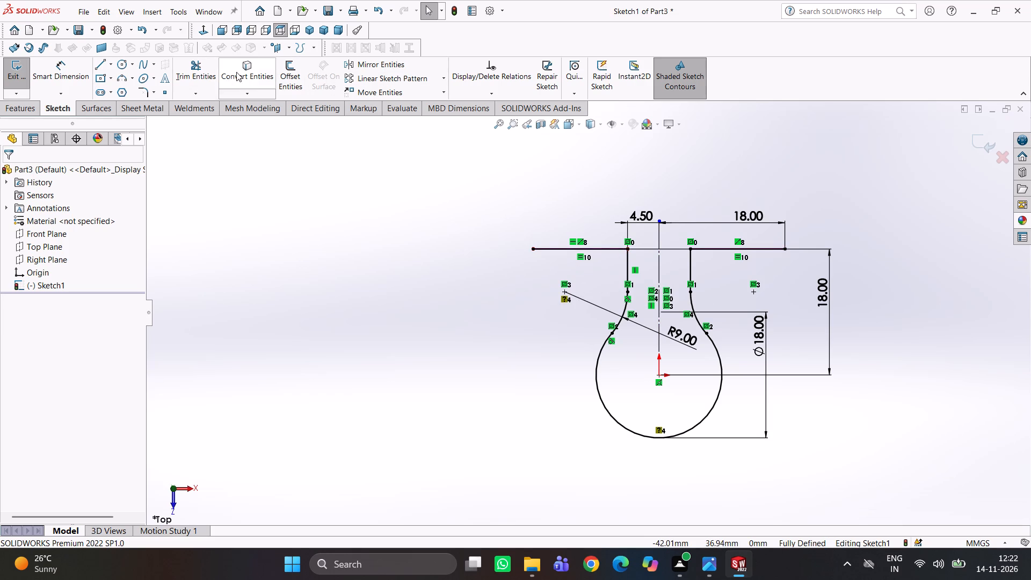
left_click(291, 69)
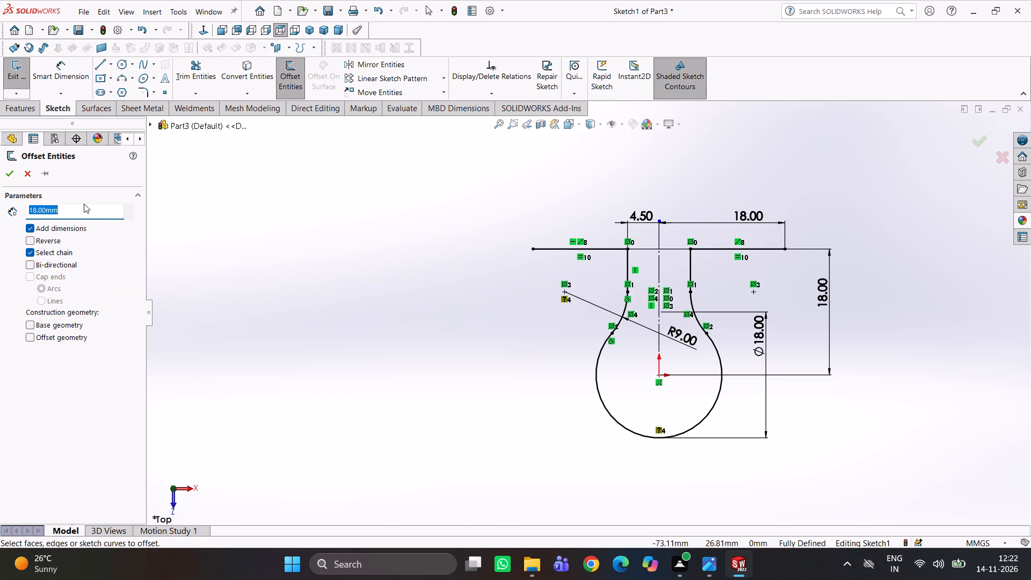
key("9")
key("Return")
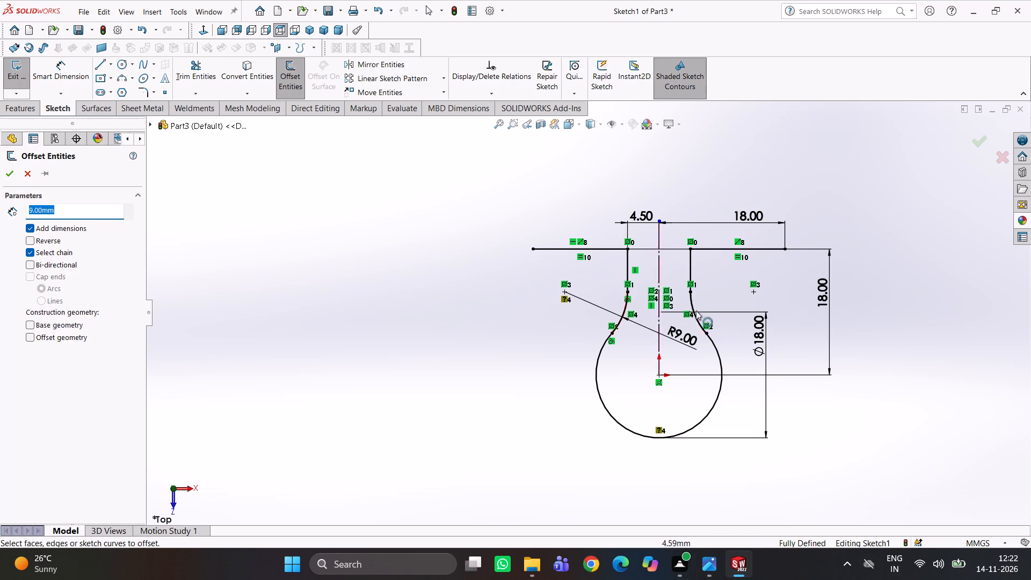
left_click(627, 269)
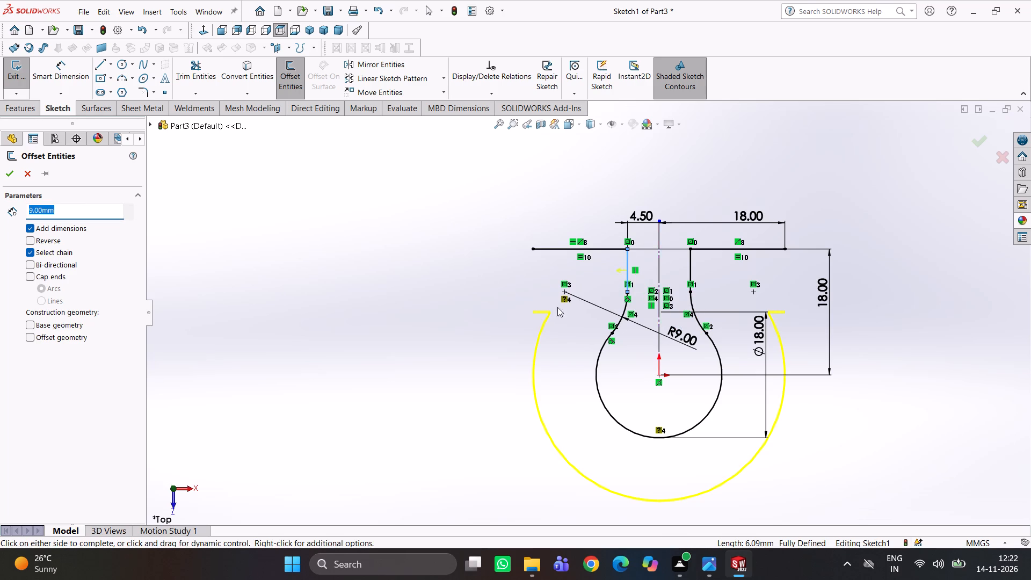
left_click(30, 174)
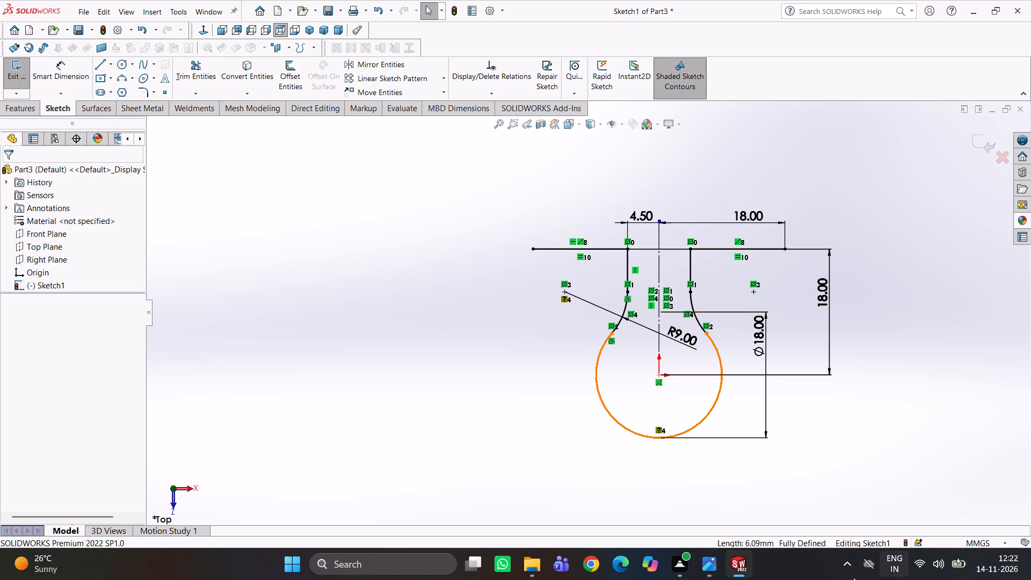
Check the hook's outer profile dimensions in the Practice Problem 10.3 drawing image.
left_click(703, 566)
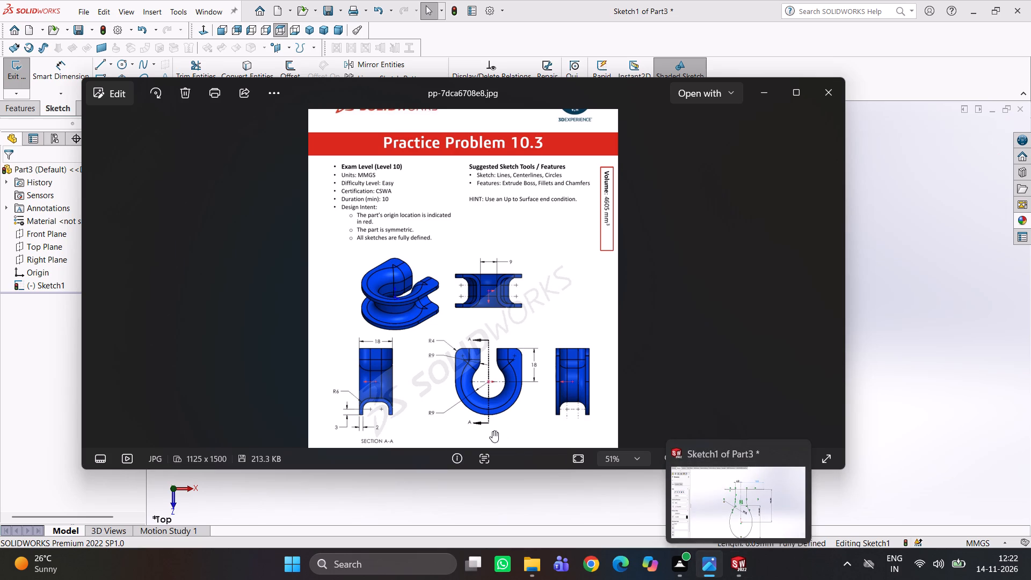
scroll(492, 431, "down", 2)
scroll(491, 423, "up", 4)
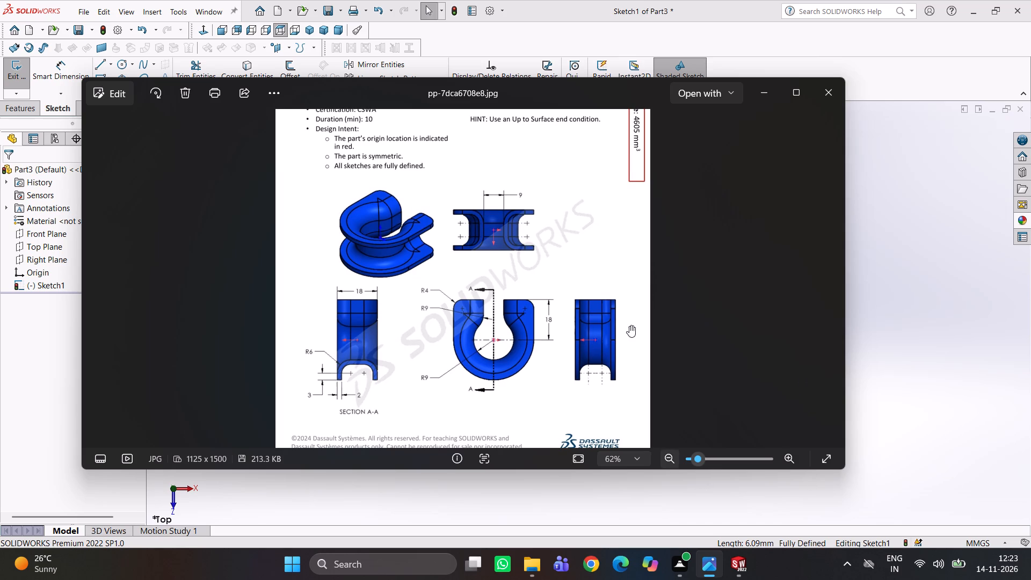
left_click(739, 559)
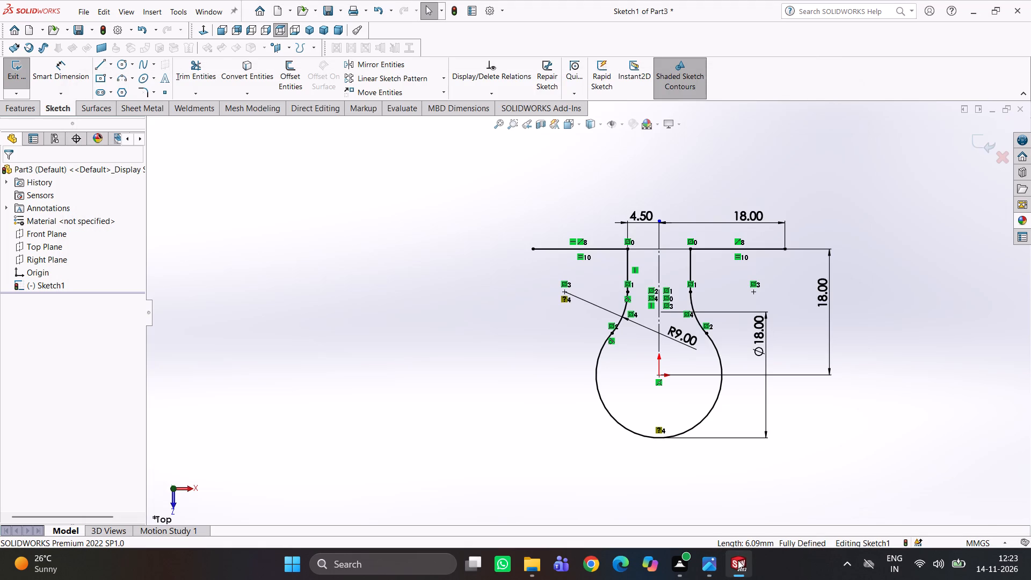
Sketch a circle centred on the origin around the keyhole profile and dimension its diameter as 18*2 mm.
scroll(694, 445, "up", 2)
scroll(618, 392, "down", 3)
scroll(766, 413, "up", 1)
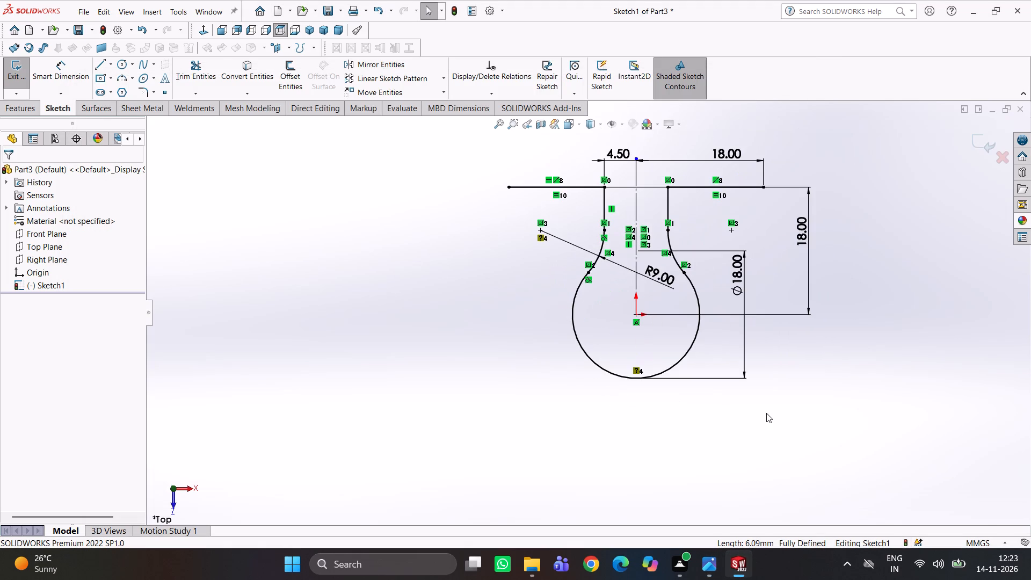
right_click_drag(795, 413, 956, 414)
left_click(634, 314)
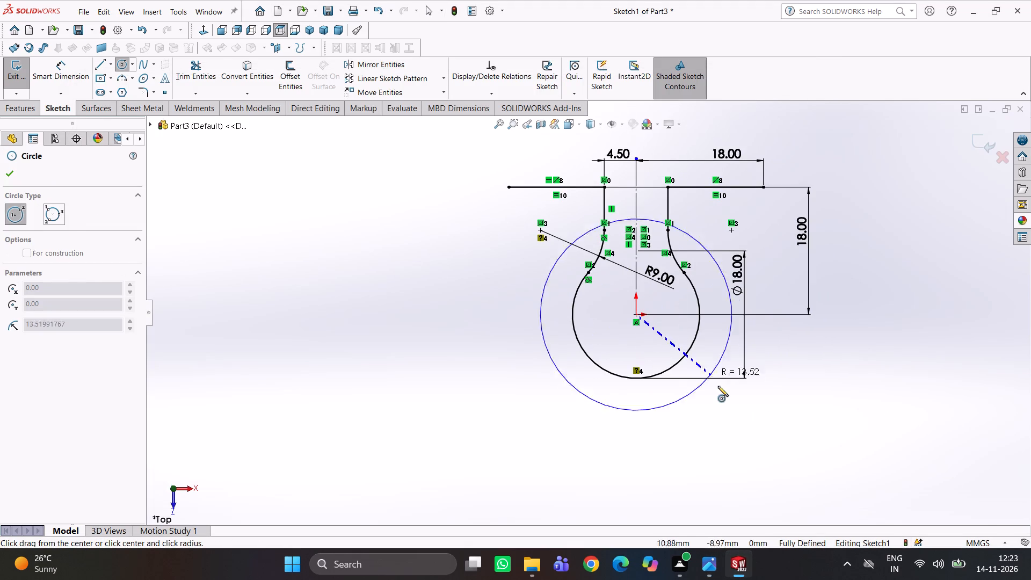
left_click(752, 388)
right_click_drag(843, 390, 834, 279)
left_click(766, 354)
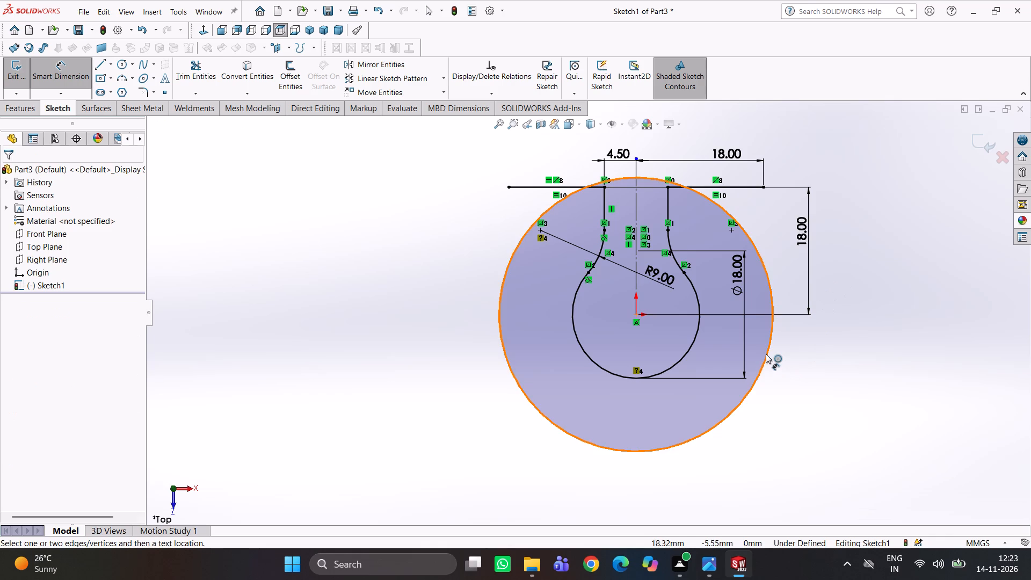
left_click(829, 390)
type("18*2")
key("Return")
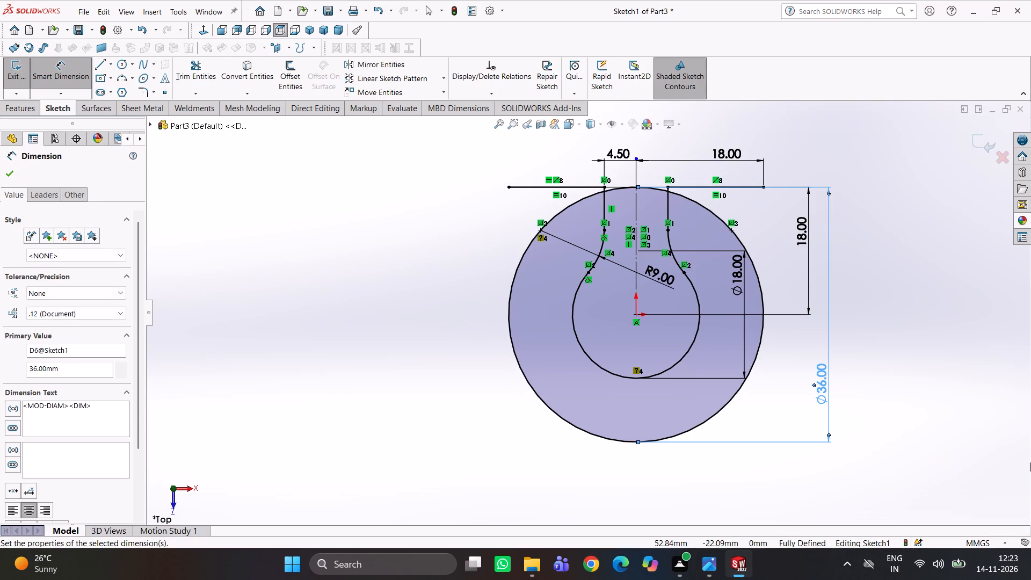
left_click_drag(930, 390, 840, 385)
Draw a vertical line about 18 mm long from the right horizontal line's outer endpoint down to the outer circle's right quadrant point.
right_click_drag(935, 367, 834, 343)
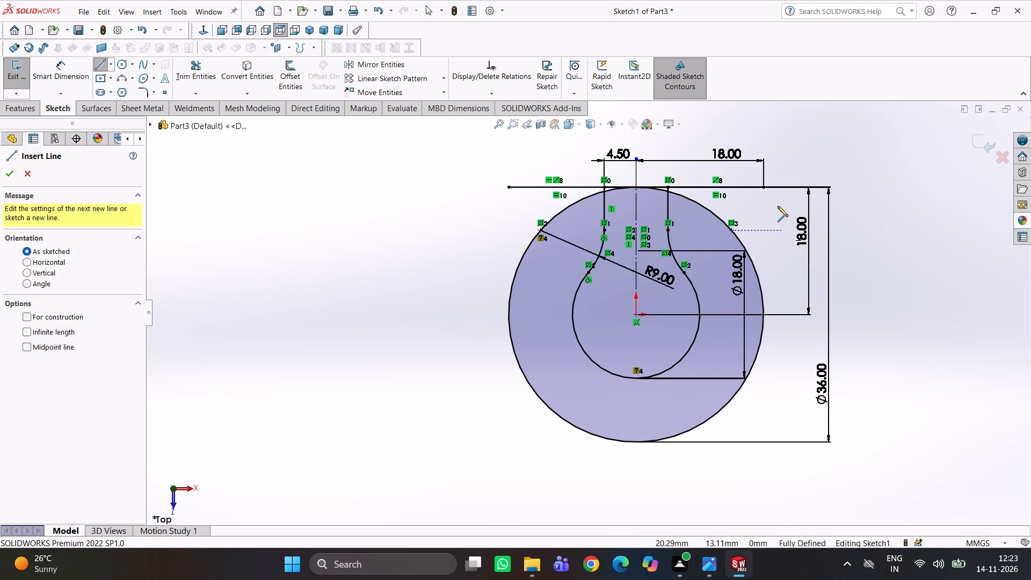
left_click(764, 186)
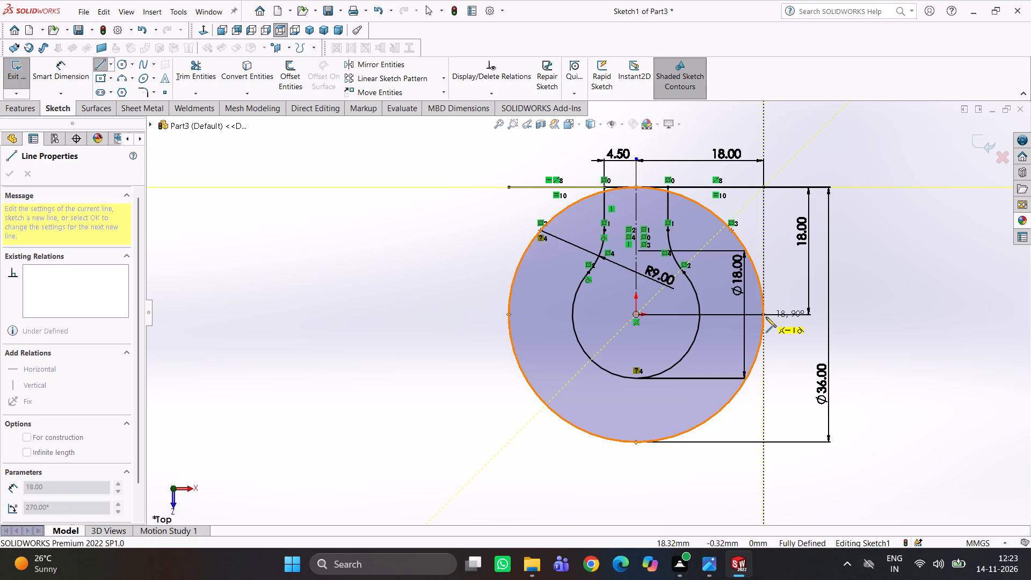
left_click(766, 316)
key("Escape")
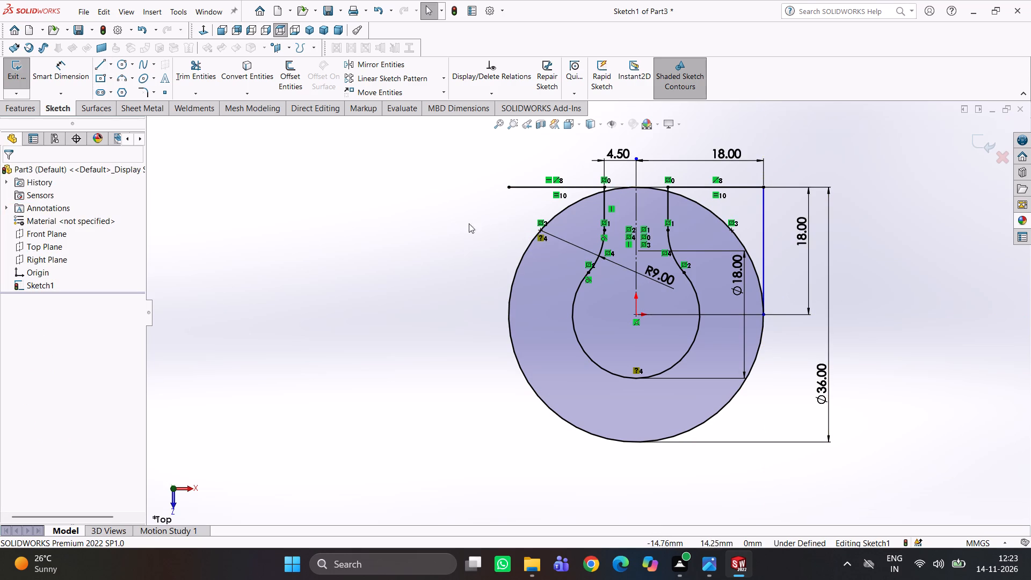
Draw a vertical line about 18 mm long from the left horizontal line's outer endpoint down to the outer circle's left quadrant point.
right_click_drag(475, 200, 361, 203)
left_click(509, 190)
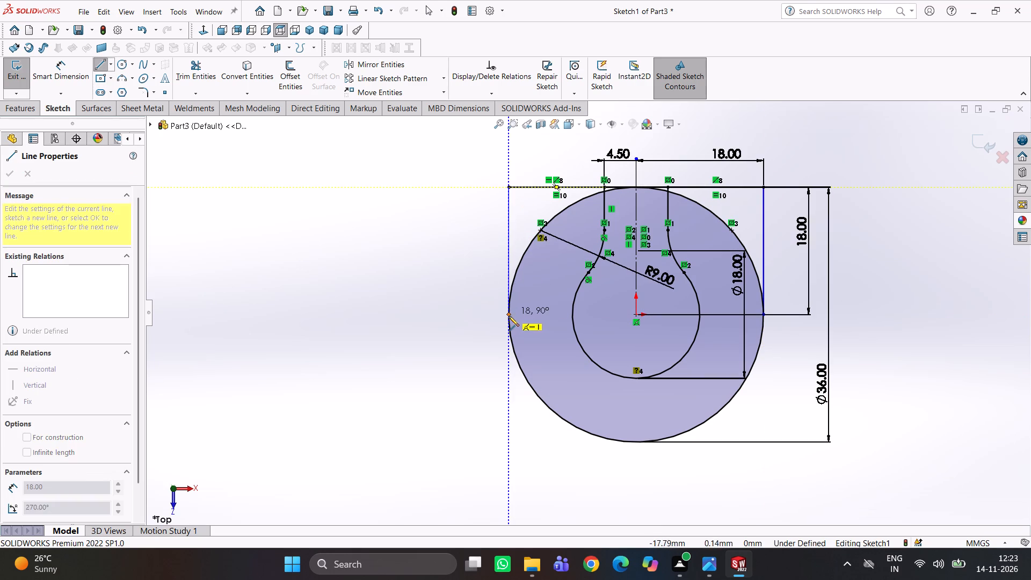
left_click(507, 317)
key("Escape")
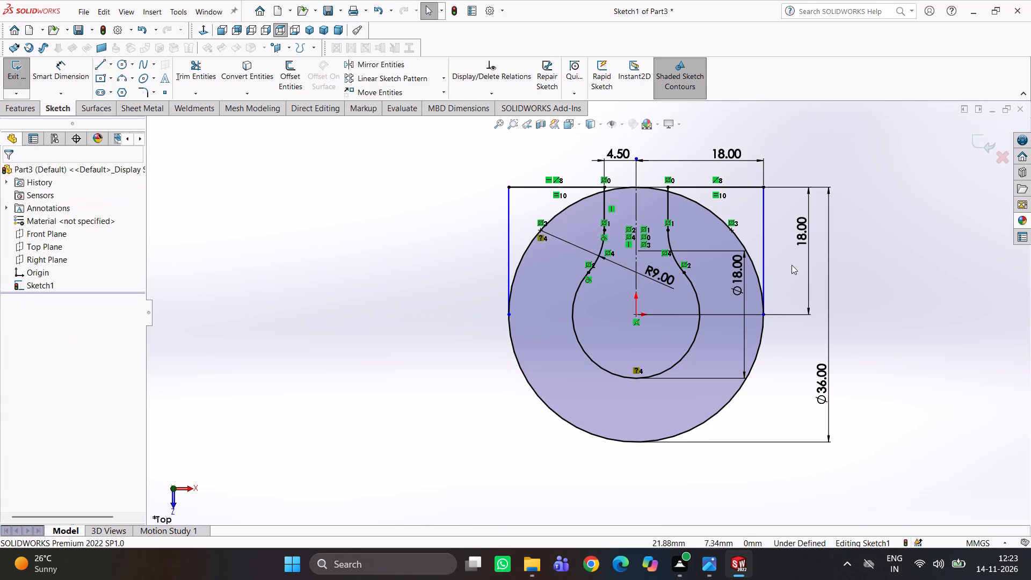
Add Vertical relations to the two outer side lines of the profile.
left_click(763, 244)
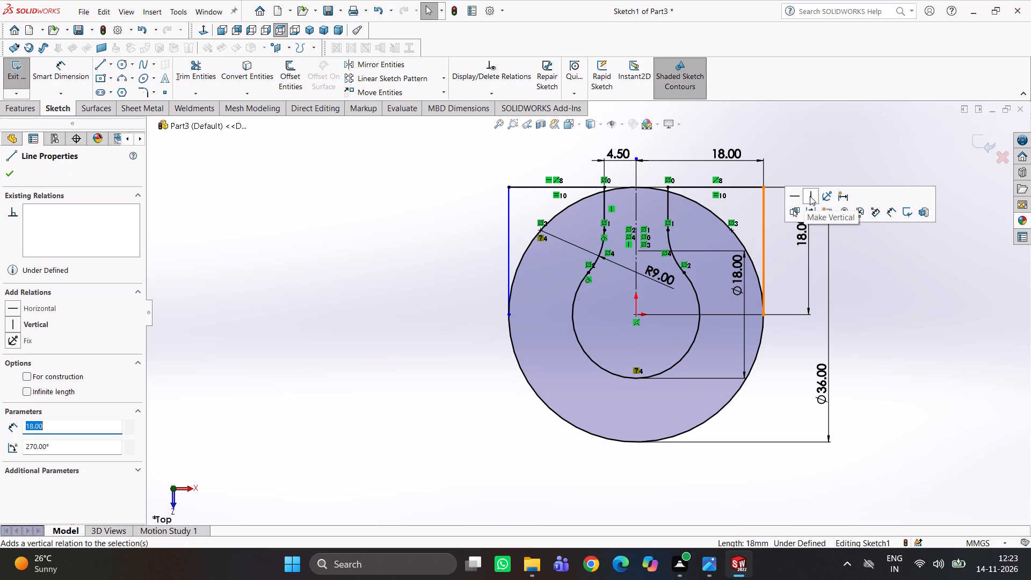
left_click(810, 195)
left_click(511, 231)
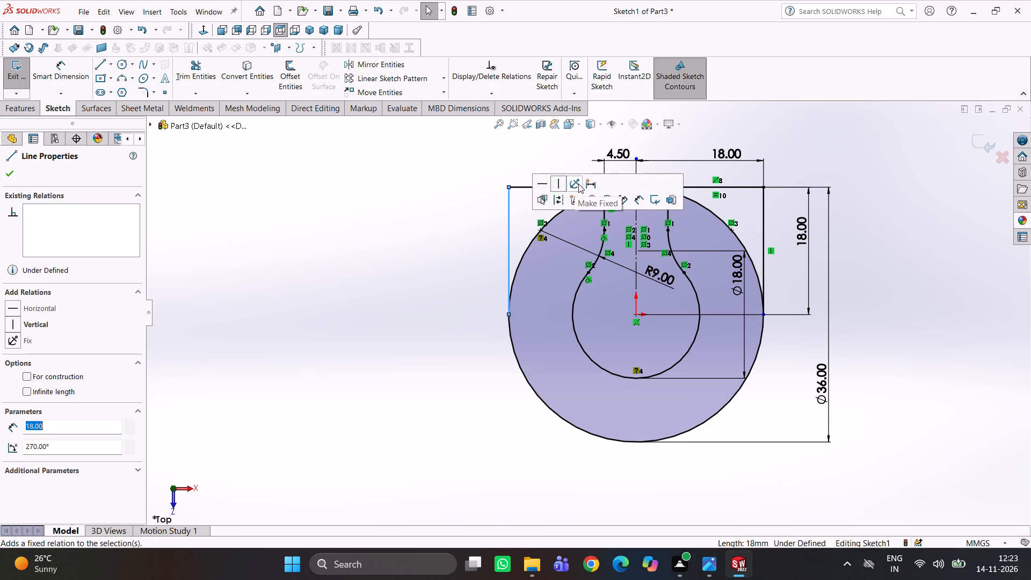
left_click(557, 182)
left_click(442, 234)
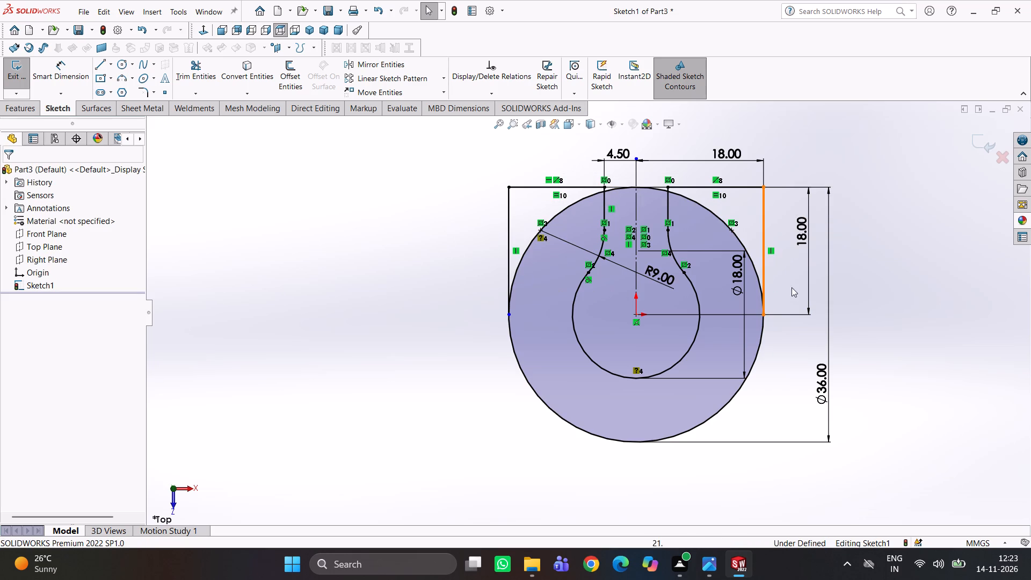
Trim away the outer circle's upper arcs between the two side lines, leaving a closed U-shaped profile.
left_click(208, 68)
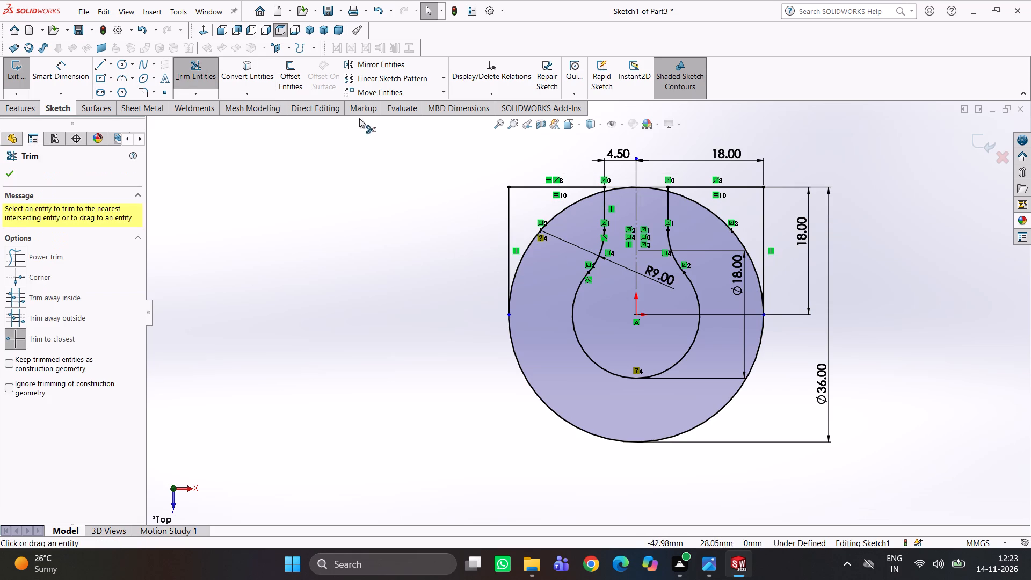
scroll(649, 193, "down", 4)
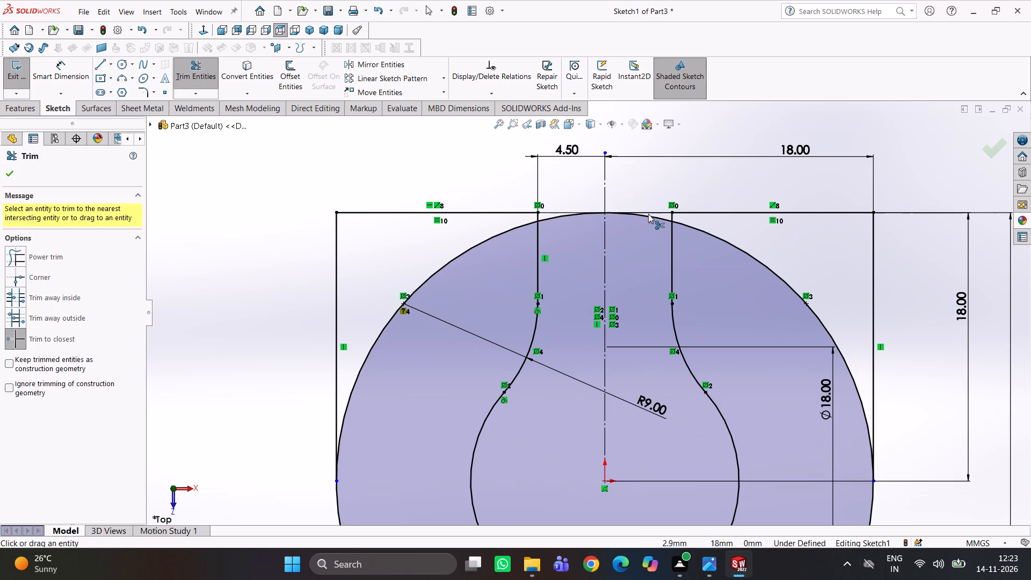
left_click(649, 220)
left_click(555, 215)
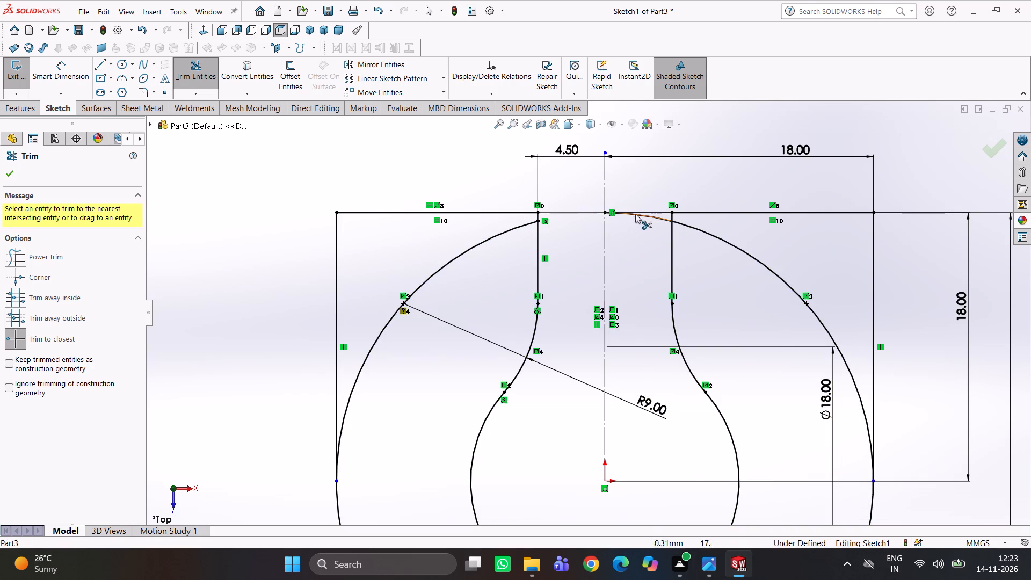
left_click(643, 214)
scroll(524, 234, "up", 3)
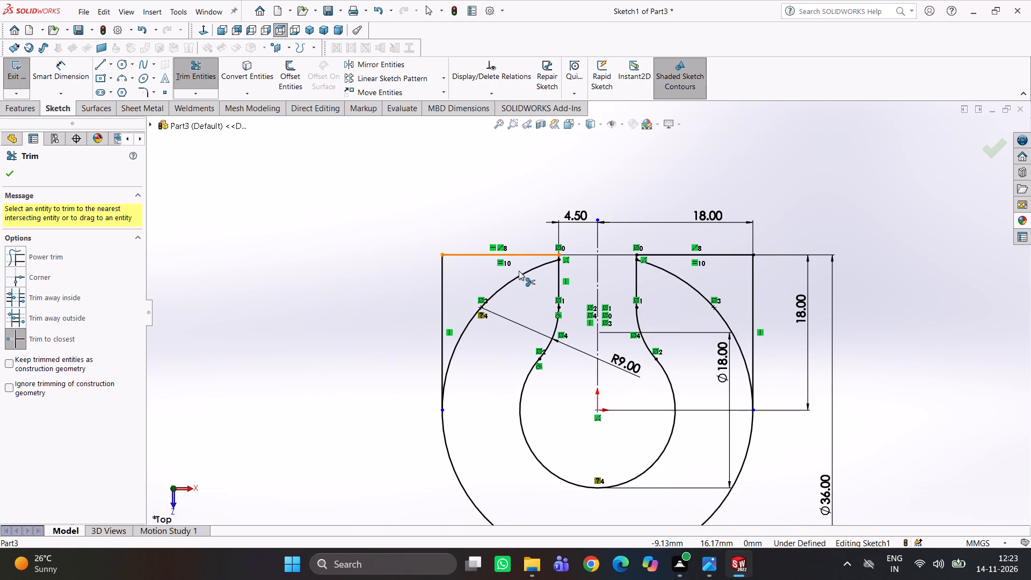
double_click(519, 271)
left_click(522, 275)
left_click(689, 282)
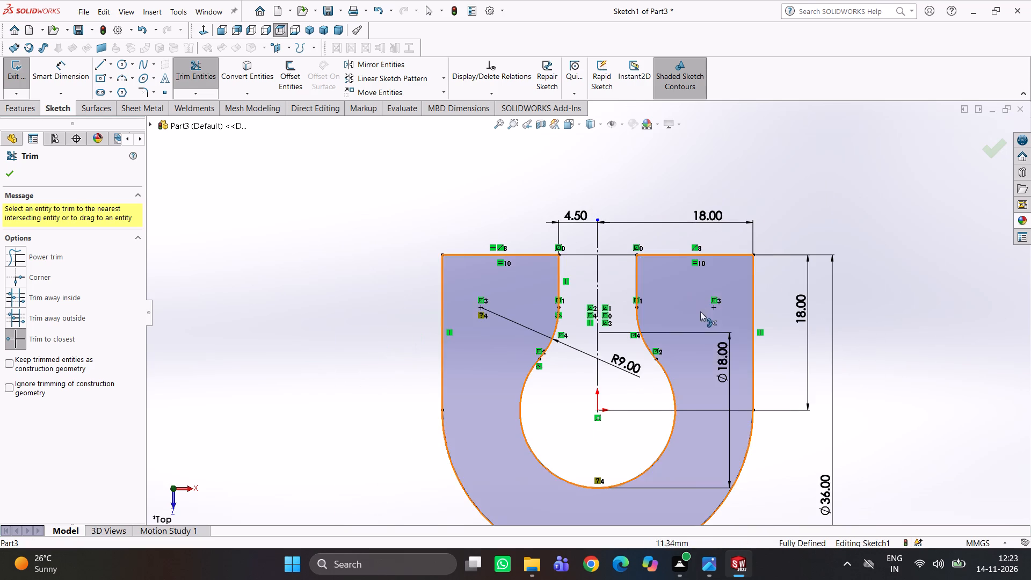
scroll(734, 363, "up", 2)
scroll(685, 389, "down", 1)
left_click(816, 250)
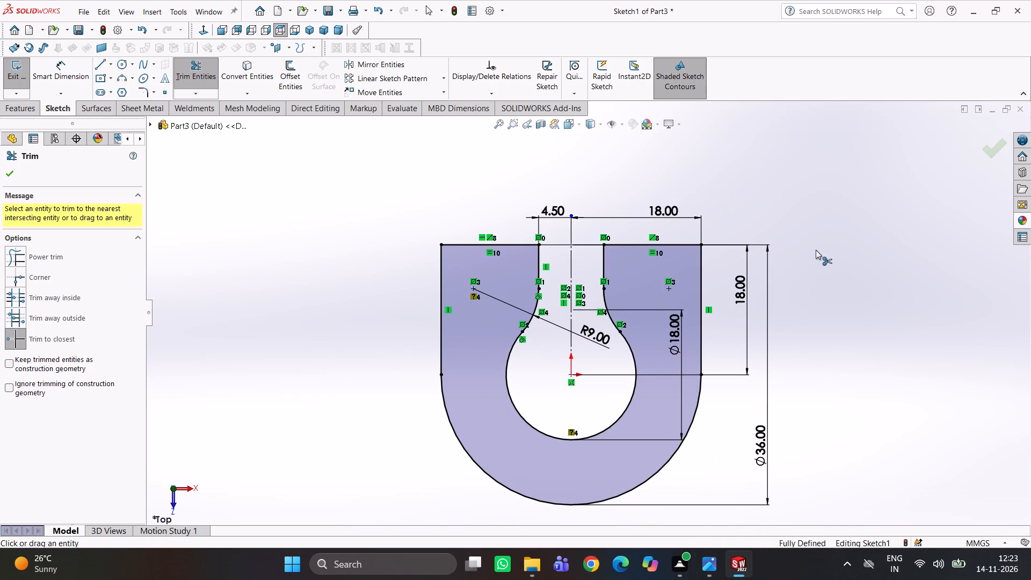
right_click_drag(860, 264, 854, 187)
left_click(868, 234)
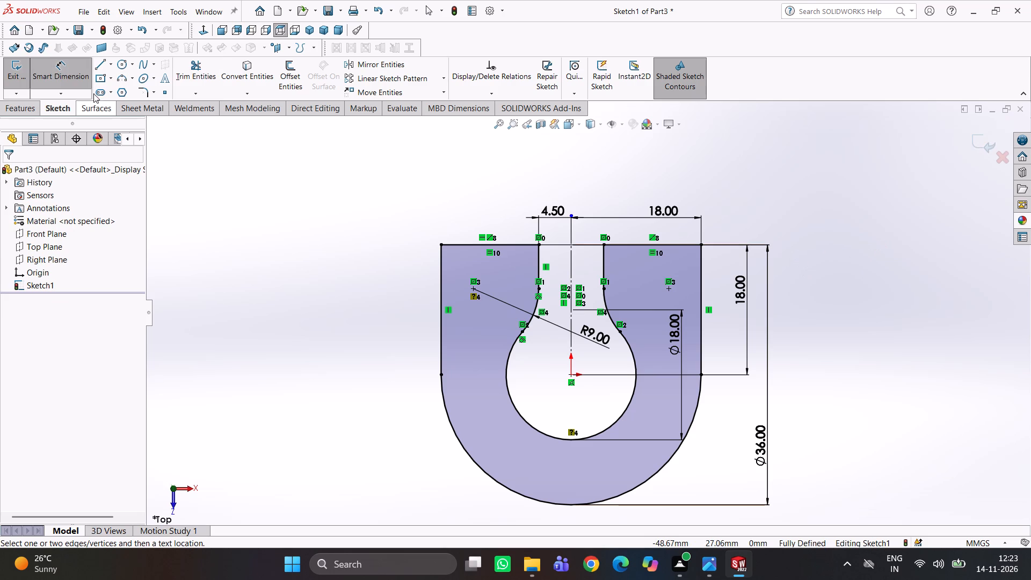
Round the two upper outer corners of the U profile with 4 mm sketch fillets, checking the radius in the drawing image.
left_click(147, 92)
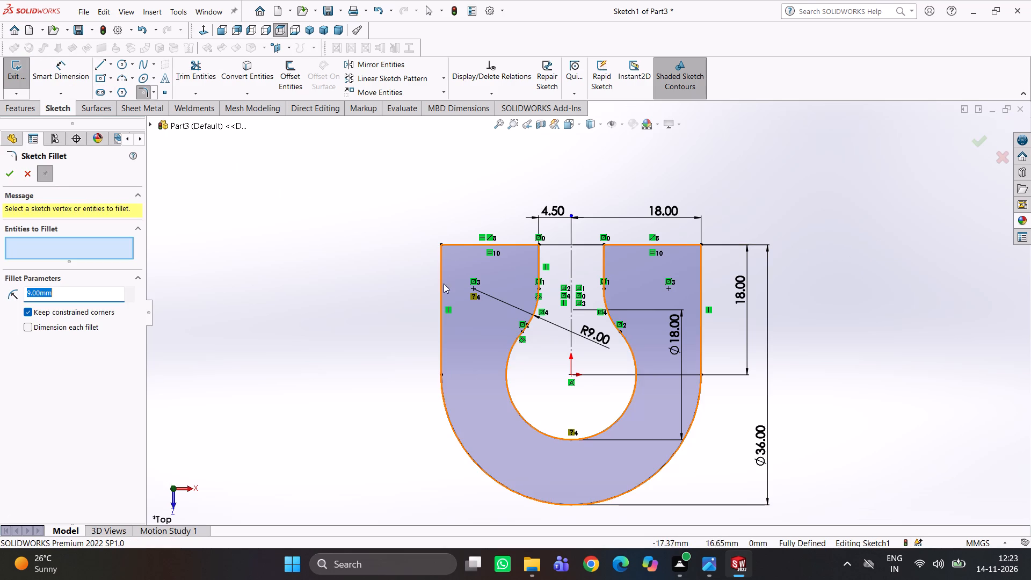
left_click(711, 569)
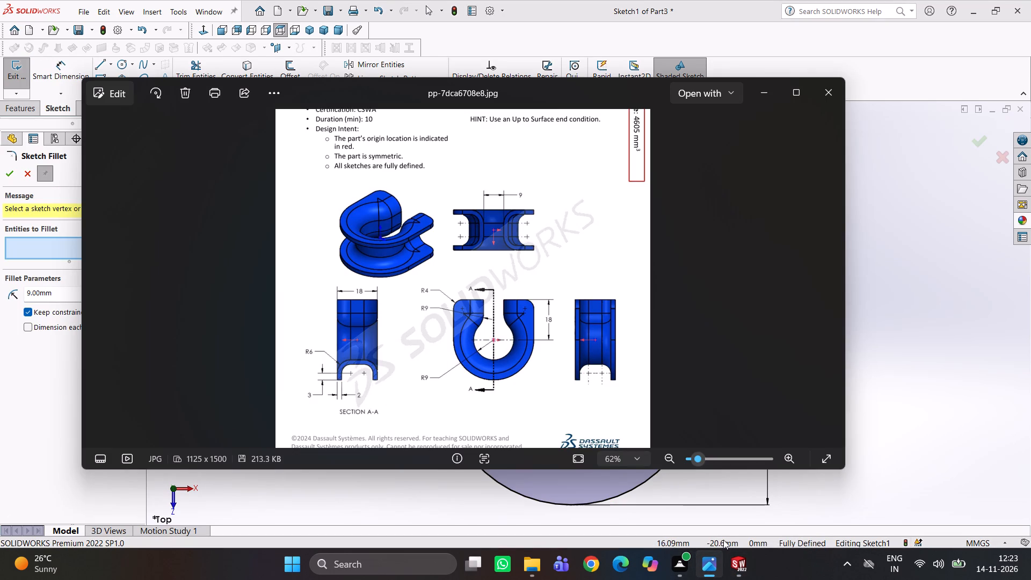
left_click(738, 565)
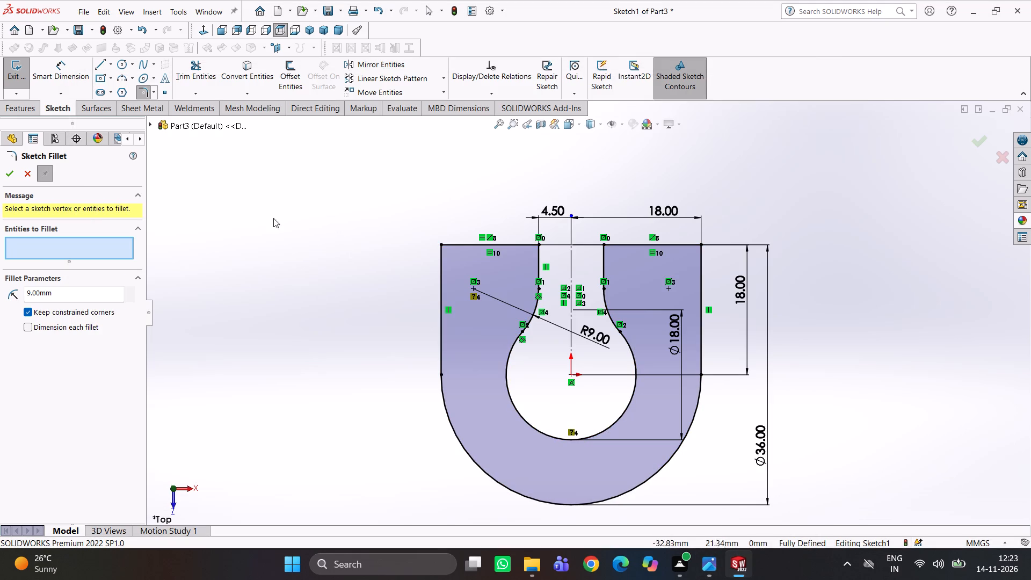
left_click_drag(72, 291, 0, 293)
key("4")
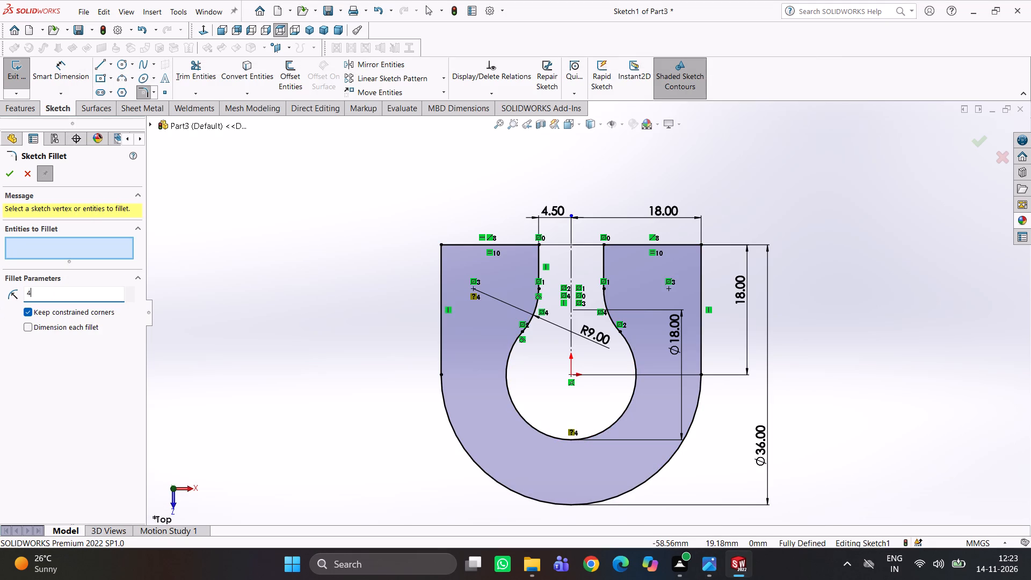
key("Return")
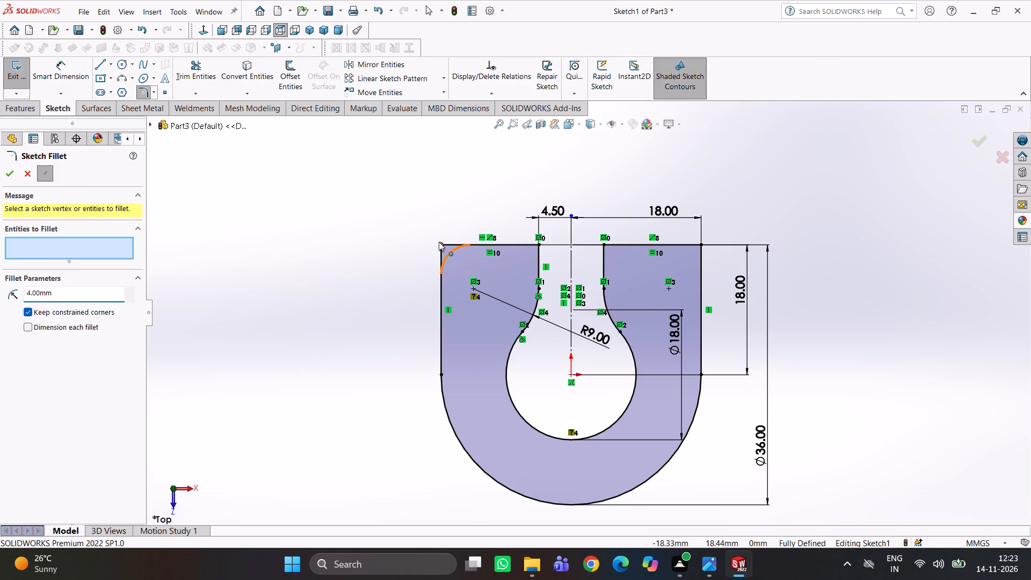
left_click(439, 242)
left_click_drag(542, 290, 553, 290)
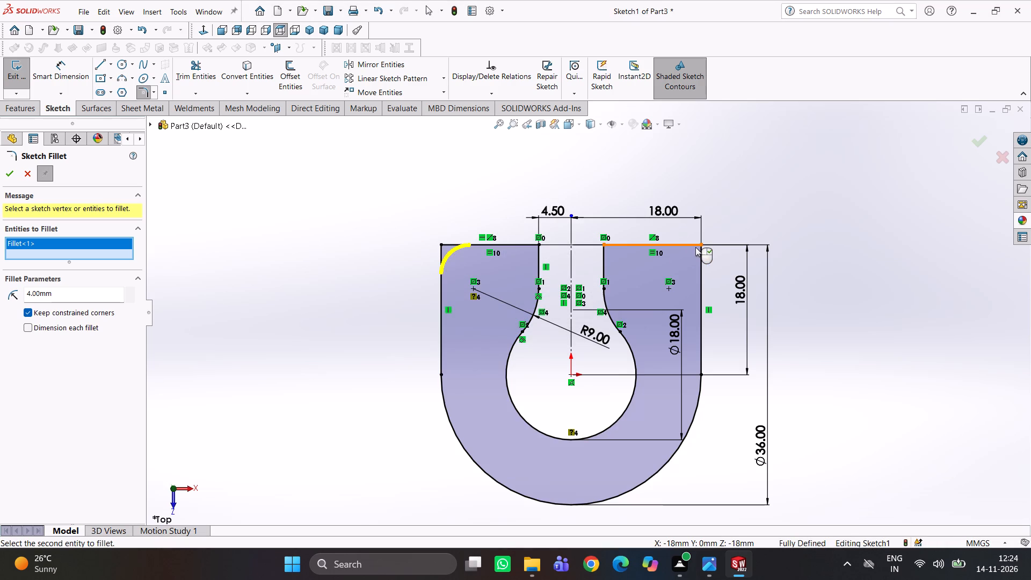
left_click(699, 245)
left_click(543, 295)
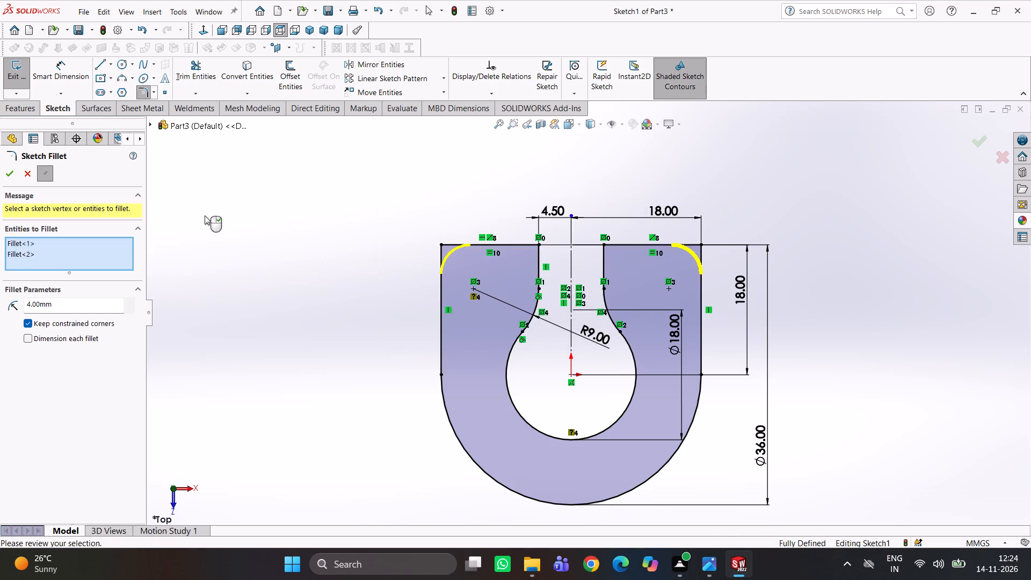
left_click(12, 173)
left_click(215, 234)
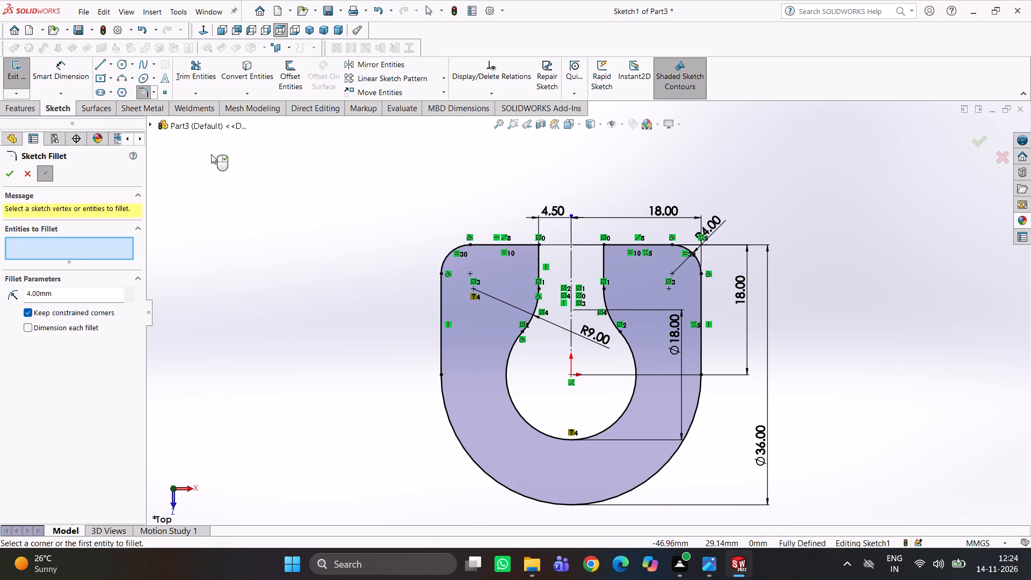
left_click(11, 105)
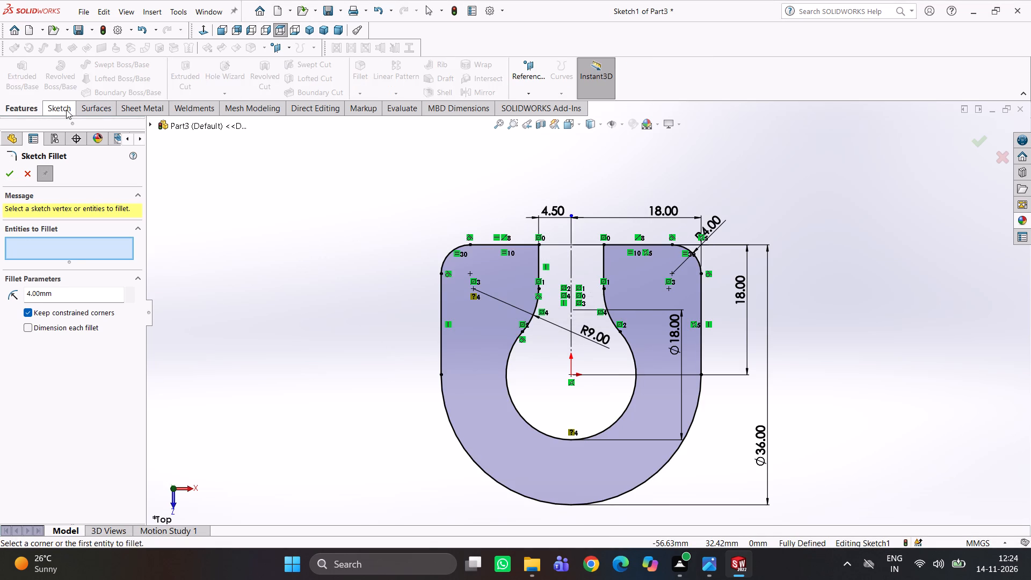
left_click(979, 137)
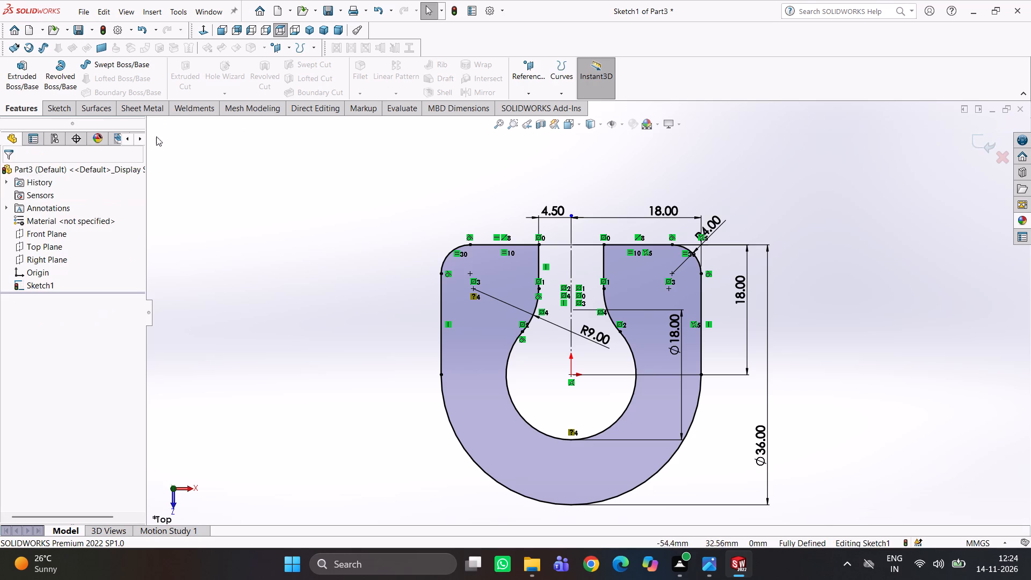
Extrude the U profile 18 mm with a Mid Plane end condition.
left_click(14, 81)
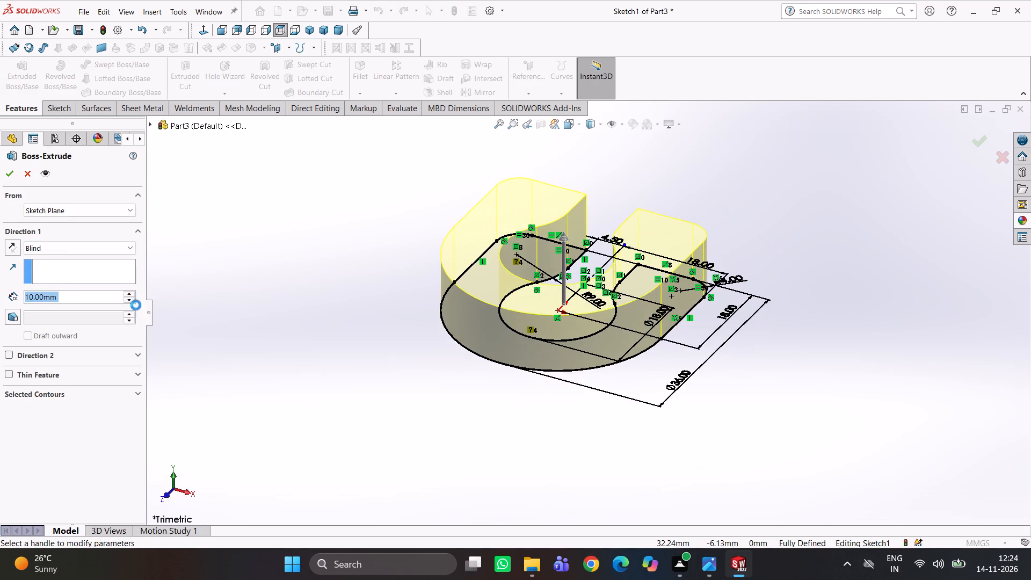
left_click(100, 243)
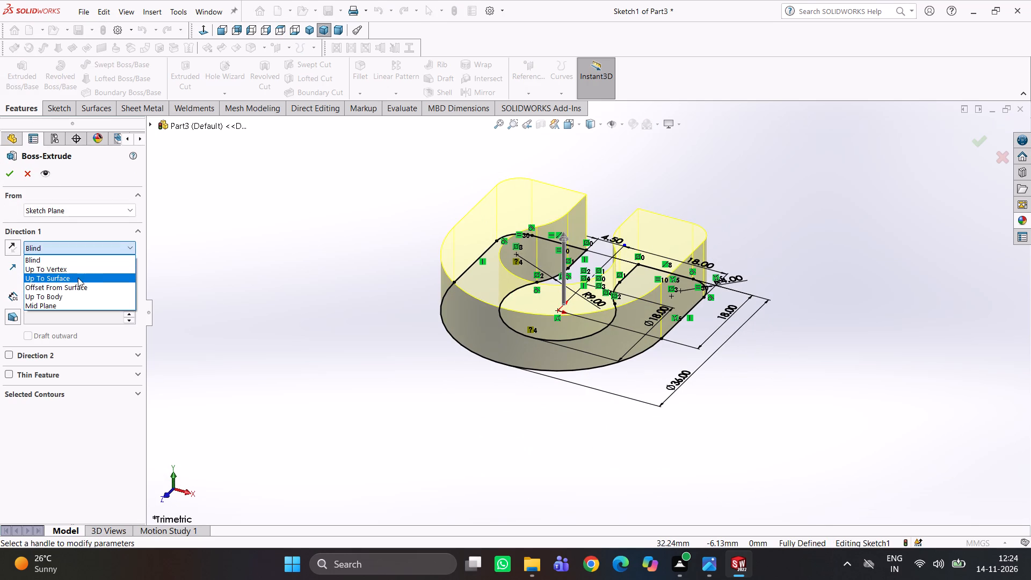
left_click(75, 302)
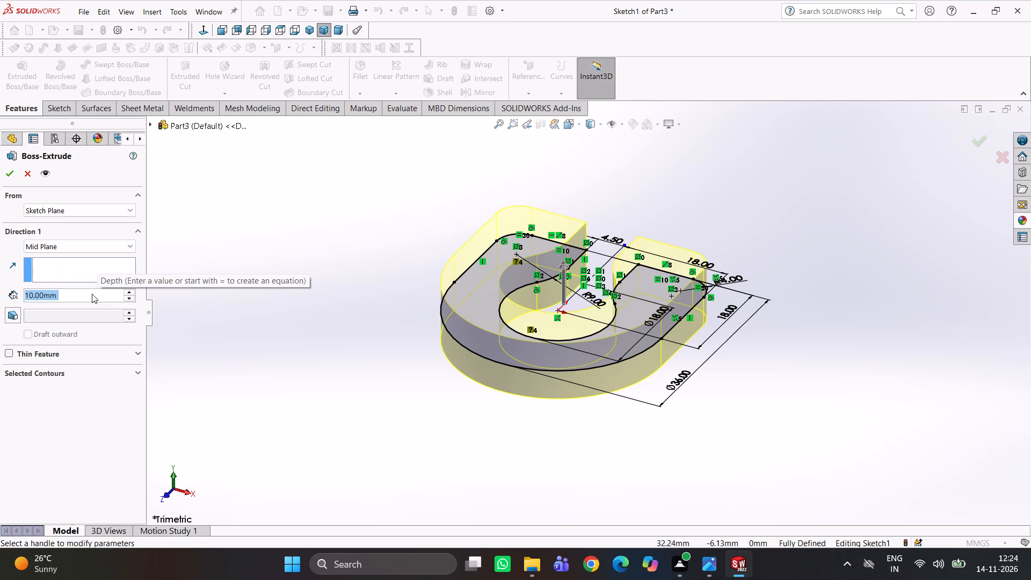
type("18")
key("Return")
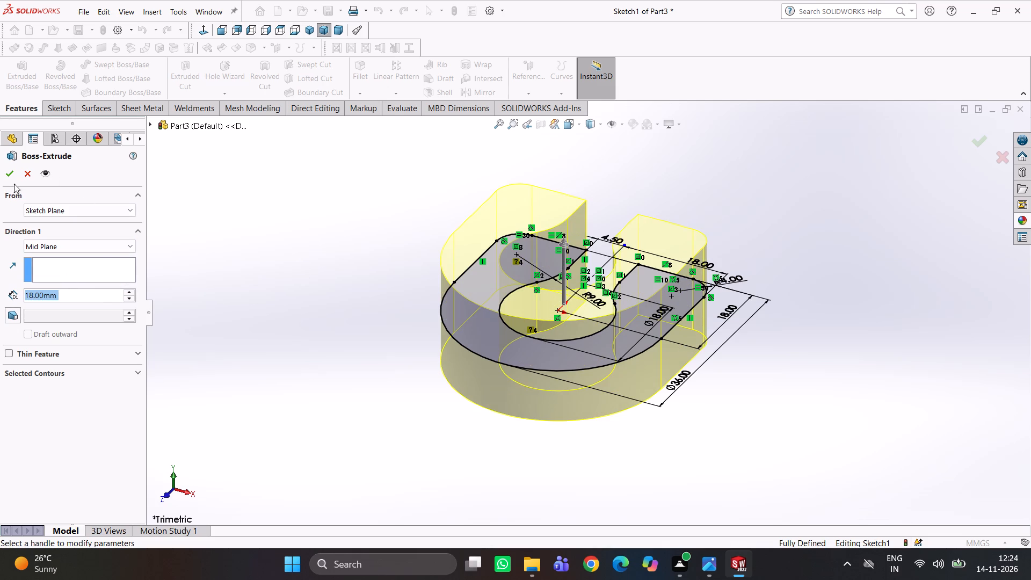
left_click(11, 177)
left_click(262, 292)
Set up a full round fillet with the flat U-shaped face of the body as Side Face Set 1.
middle_click_drag(615, 331, 637, 433)
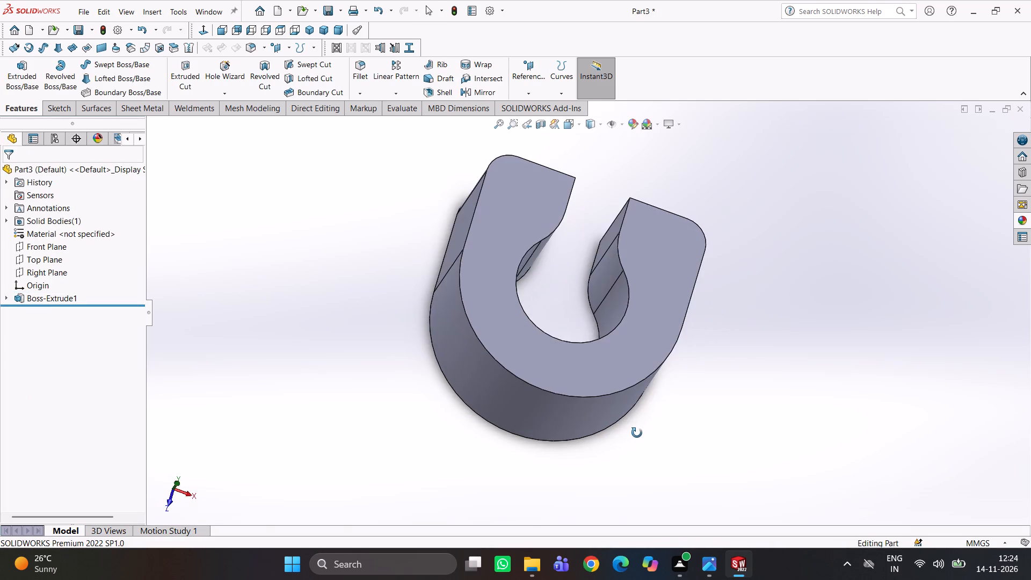
middle_click_drag(637, 433, 660, 513)
scroll(562, 305, "up", 3)
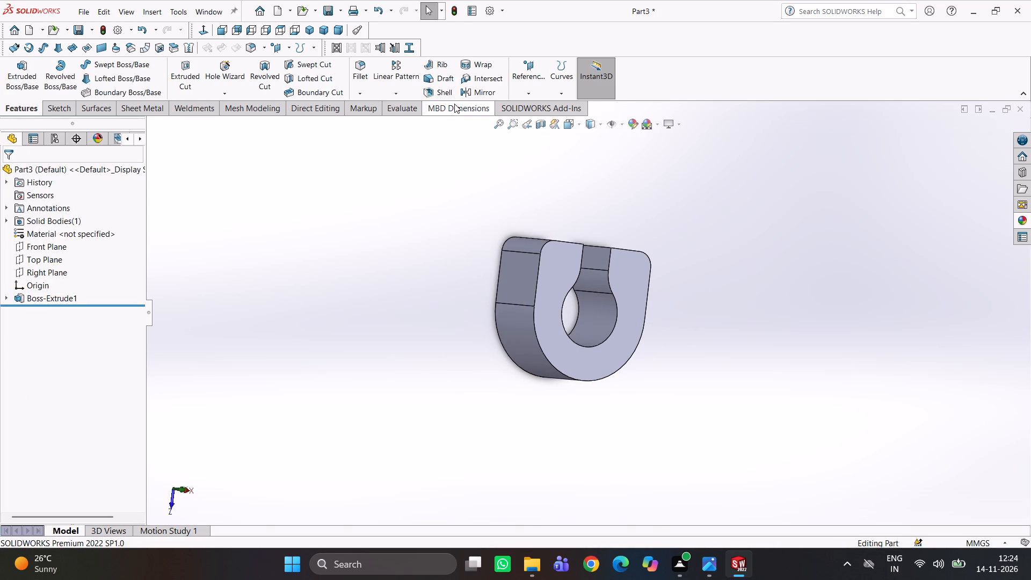
scroll(452, 98, "down", 3)
left_click(17, 109)
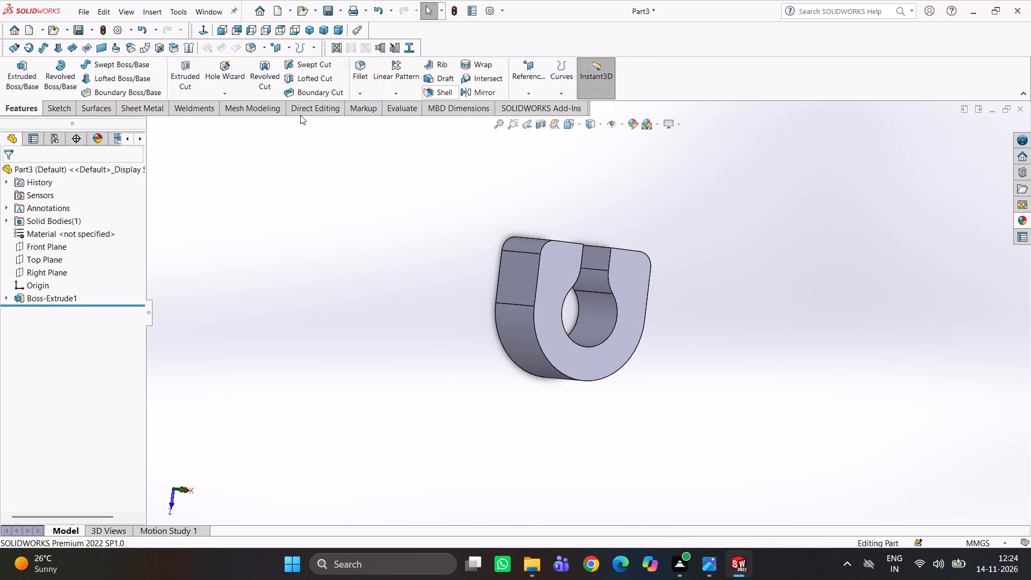
left_click(367, 75)
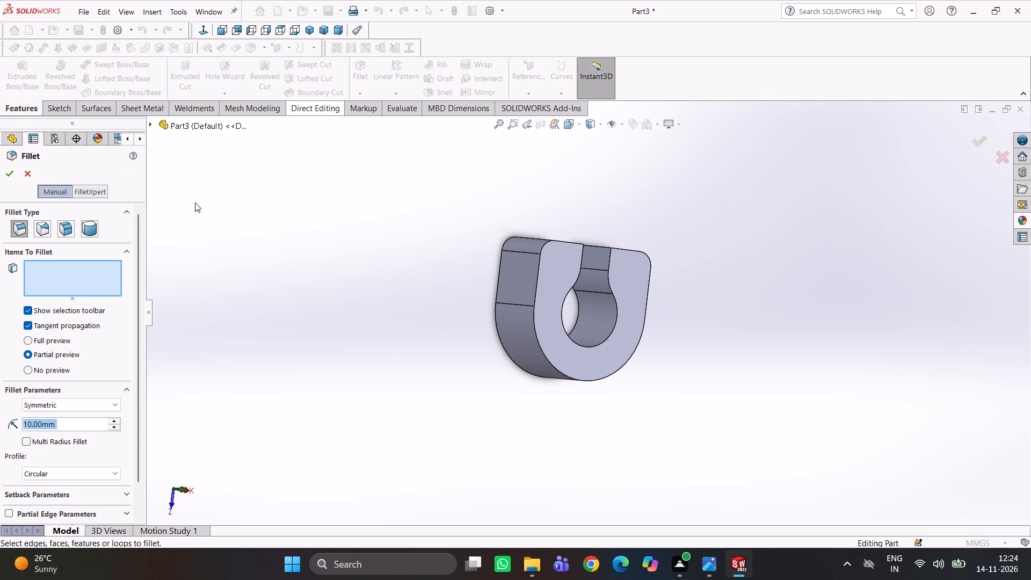
left_click(74, 221)
left_click(88, 225)
middle_click_drag(380, 238, 346, 165)
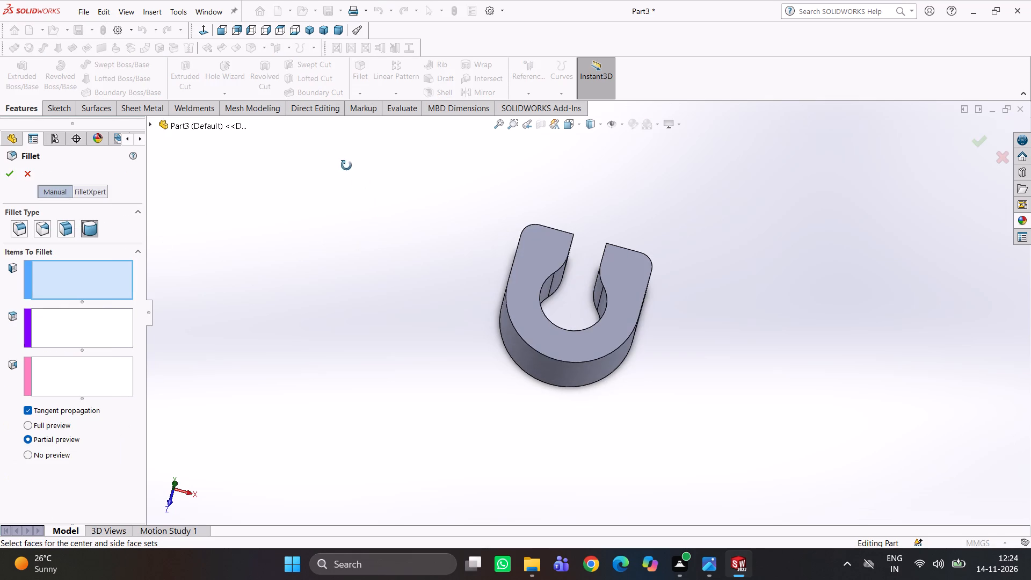
middle_click_drag(346, 165, 345, 166)
left_click(555, 248)
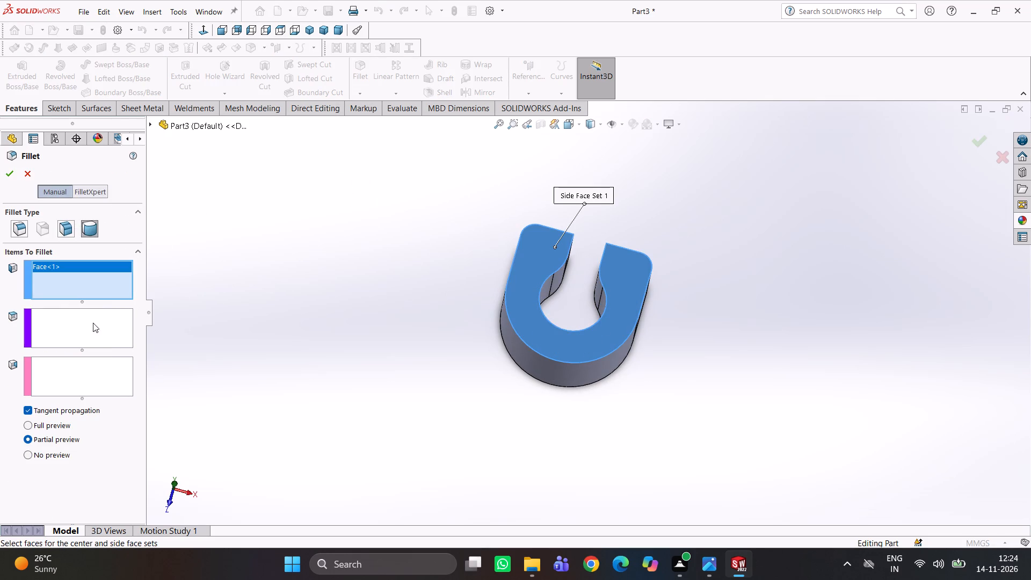
Assign the five connected inner faces of the U opening to the full round fillet's Center Face Set.
left_click(96, 329)
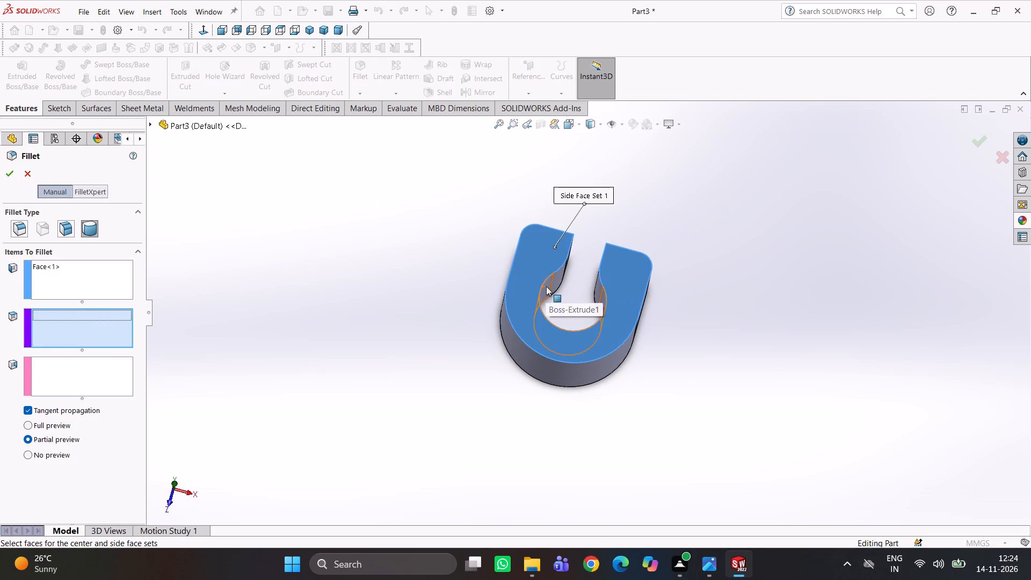
left_click(547, 286)
middle_click_drag(576, 278, 563, 268)
scroll(558, 289, "down", 4)
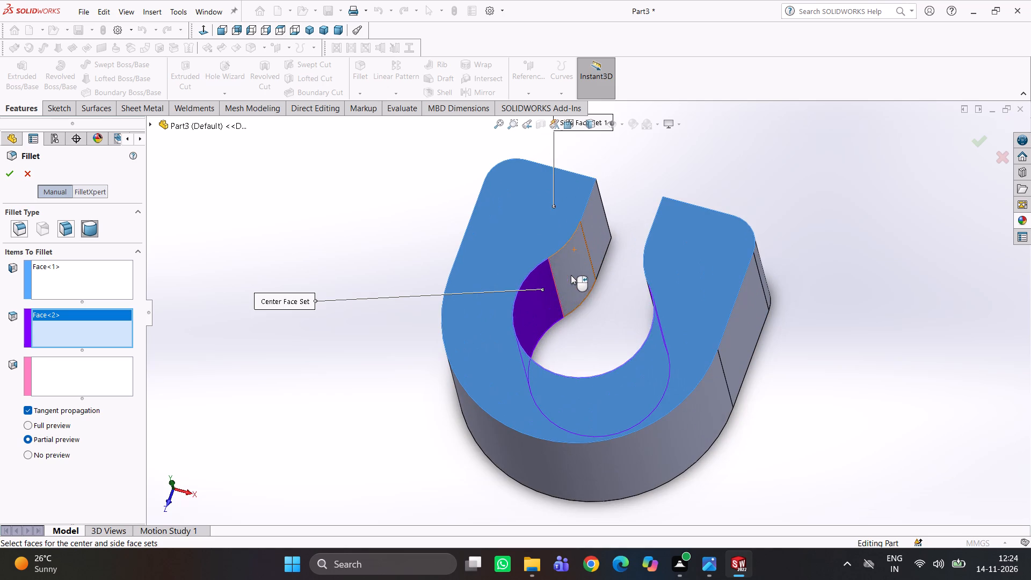
left_click(573, 274)
left_click(599, 231)
middle_click_drag(616, 267, 591, 427)
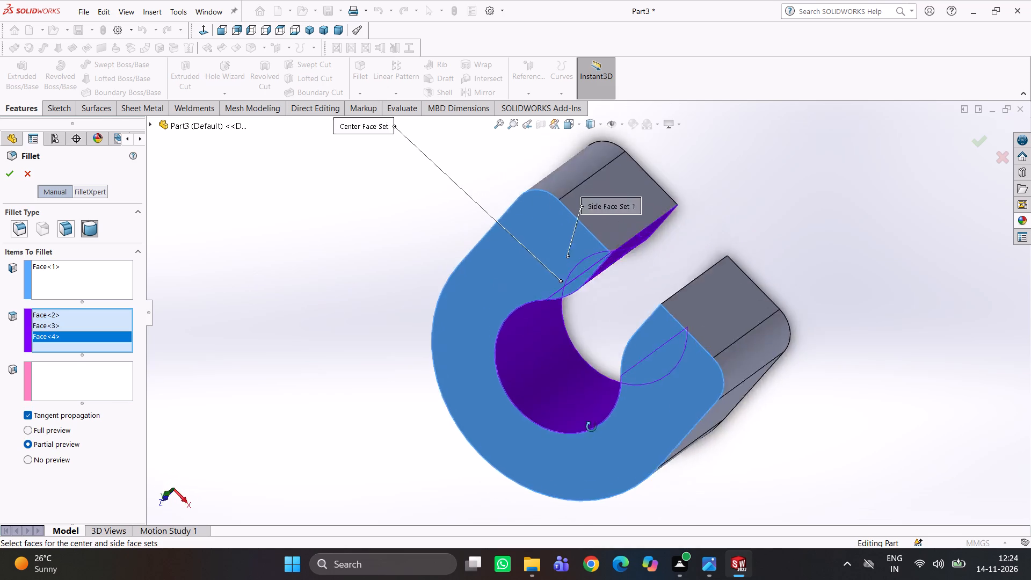
middle_click_drag(591, 427, 641, 405)
left_click(667, 321)
left_click(695, 283)
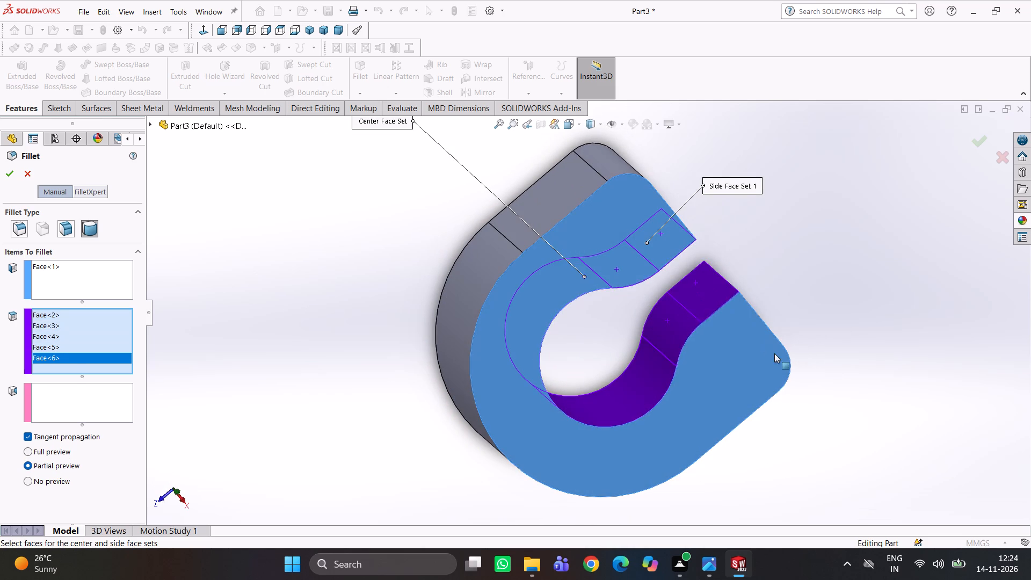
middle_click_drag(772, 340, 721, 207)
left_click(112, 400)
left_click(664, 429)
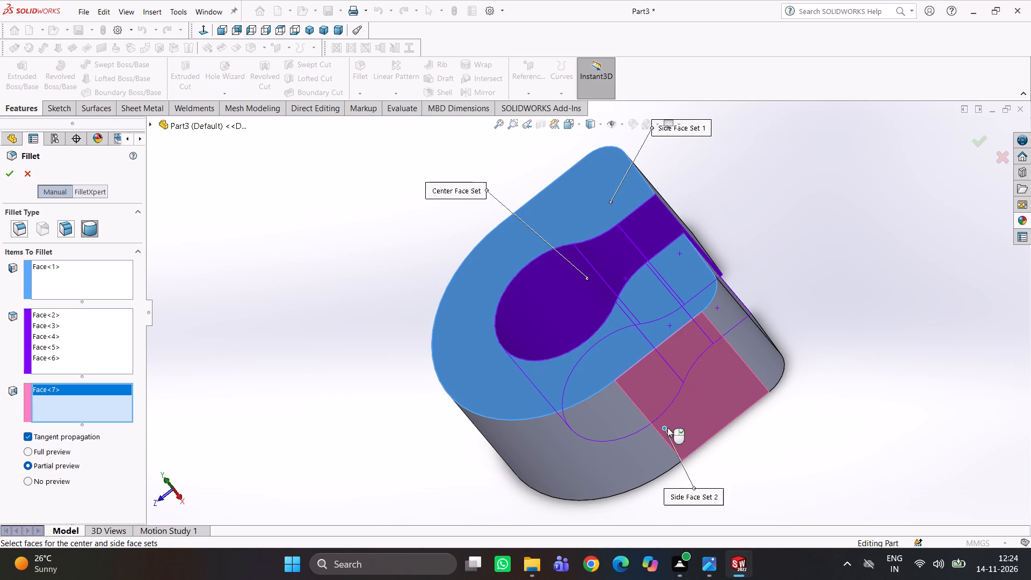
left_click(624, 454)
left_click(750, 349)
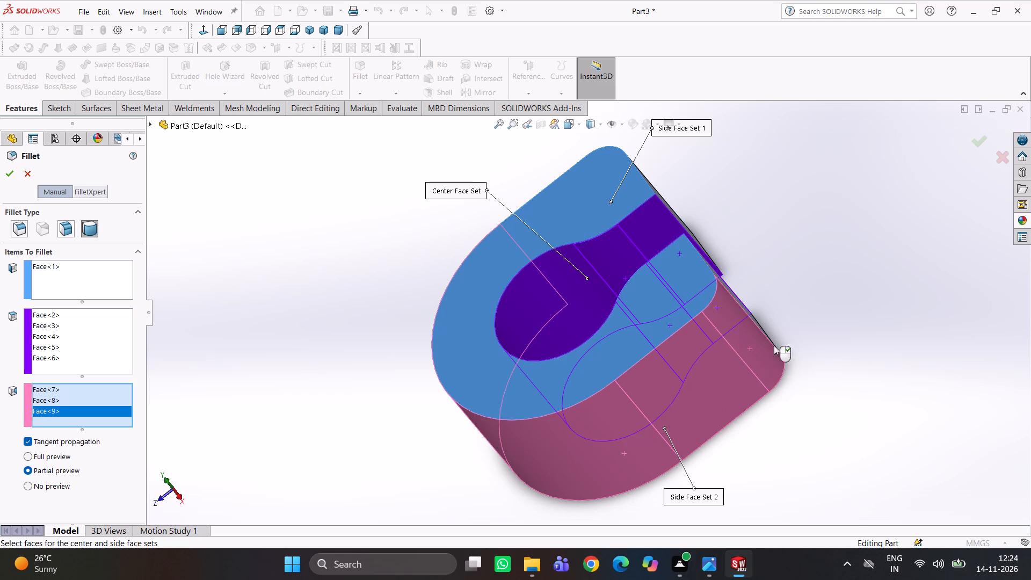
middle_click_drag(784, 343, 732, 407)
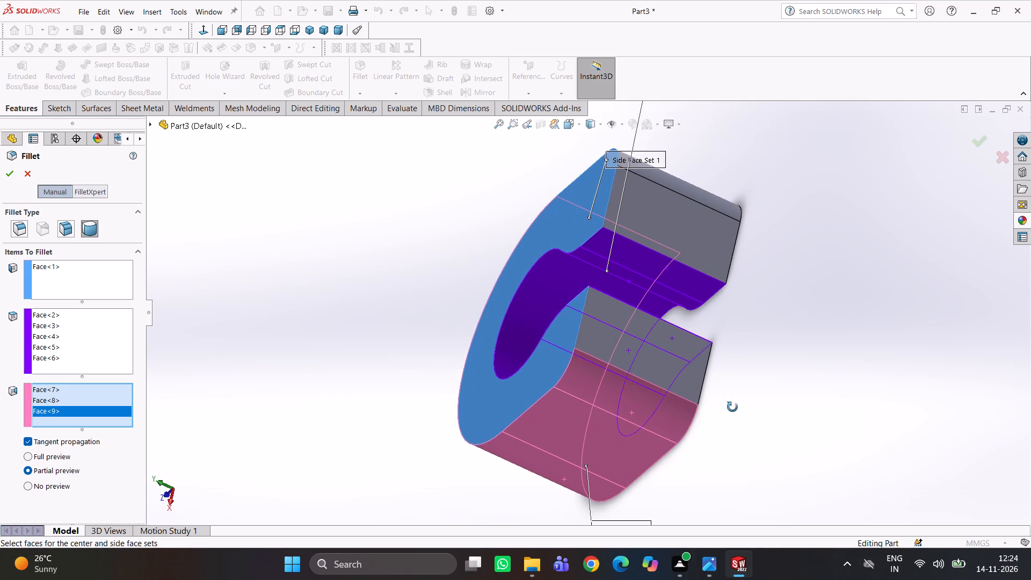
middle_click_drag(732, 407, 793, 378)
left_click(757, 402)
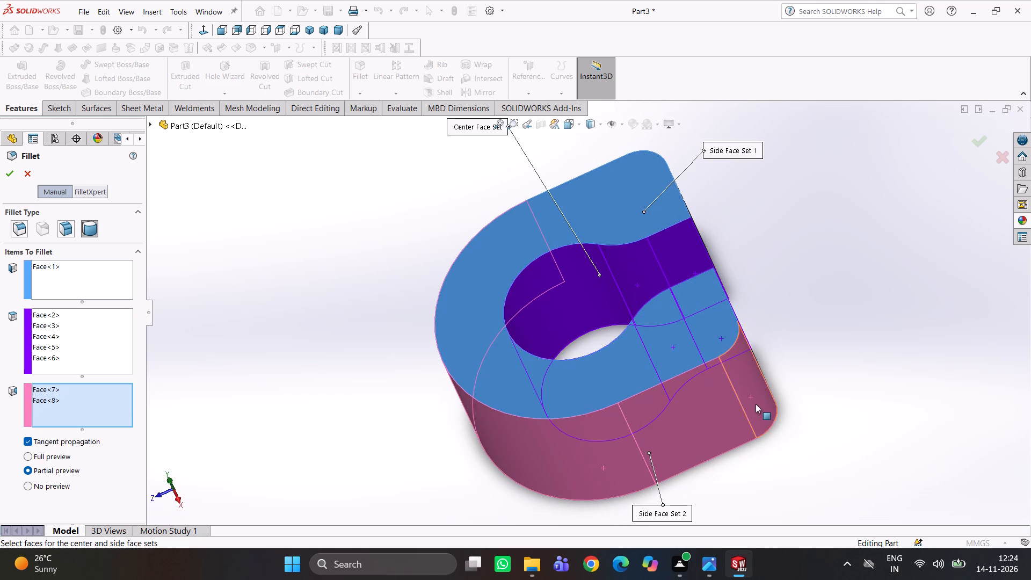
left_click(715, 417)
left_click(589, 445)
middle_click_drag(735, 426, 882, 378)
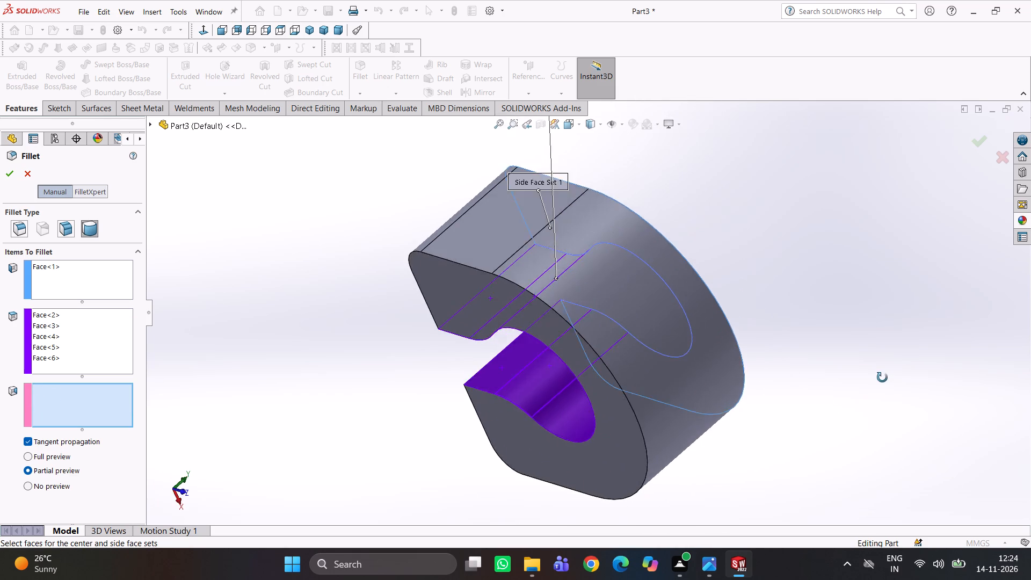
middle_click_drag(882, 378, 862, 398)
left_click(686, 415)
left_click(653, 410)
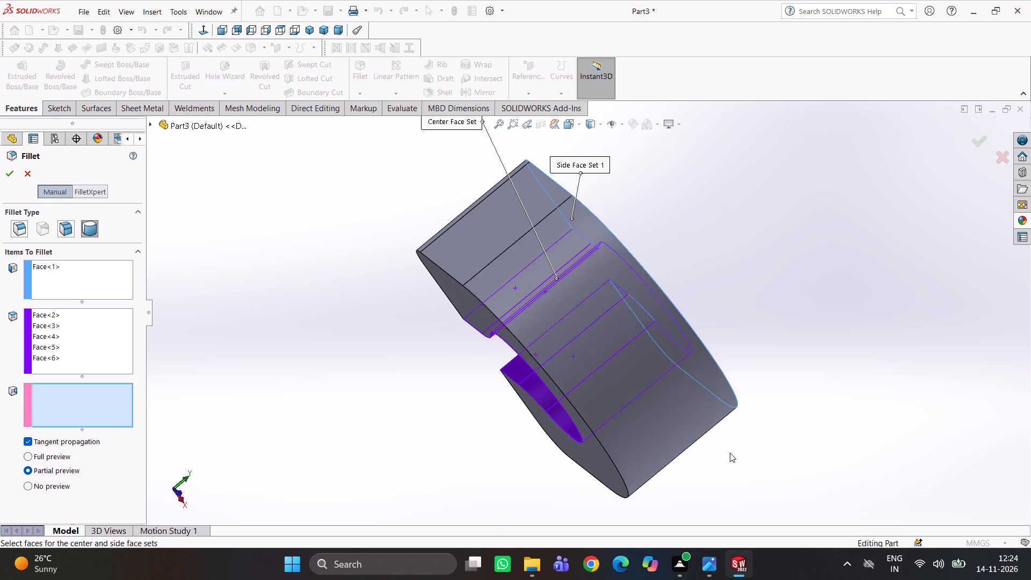
Assign the opposite flat U-shaped face as Side Face Set 2, check the drawing image, and apply the full round fillet.
middle_click_drag(731, 452, 817, 369)
left_click(695, 429)
middle_click_drag(793, 418, 782, 492)
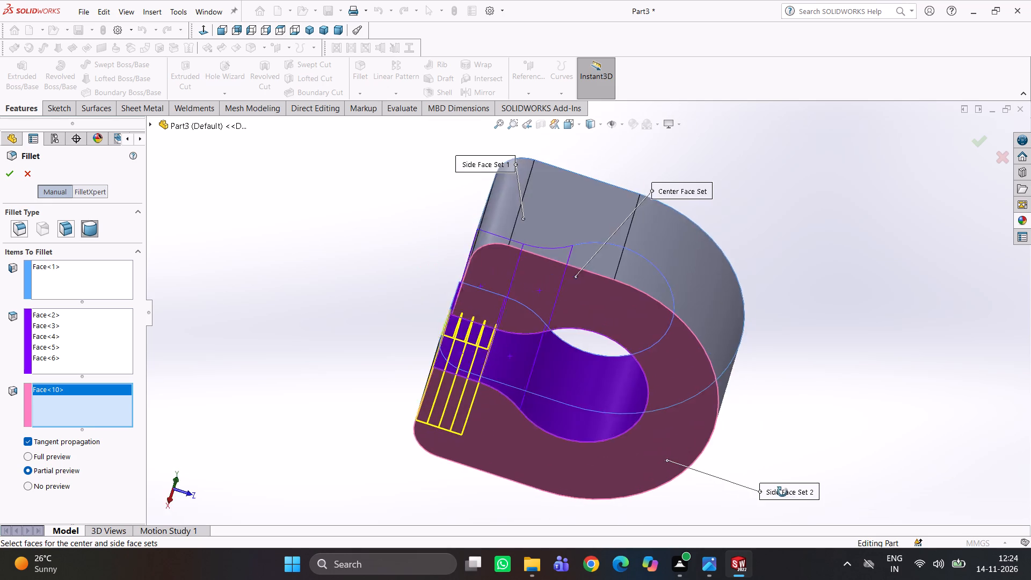
middle_click_drag(782, 492, 803, 519)
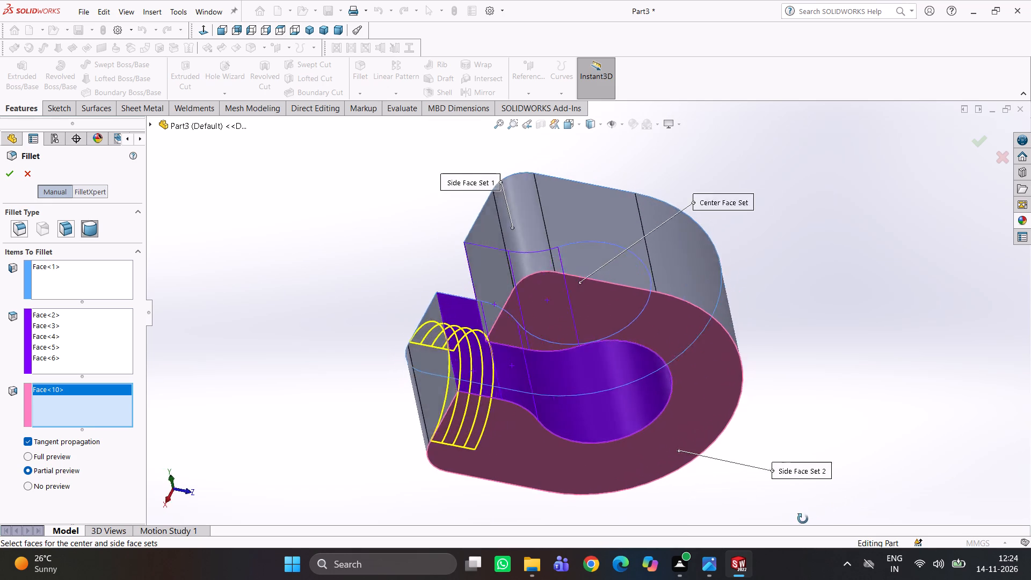
middle_click_drag(803, 519, 946, 420)
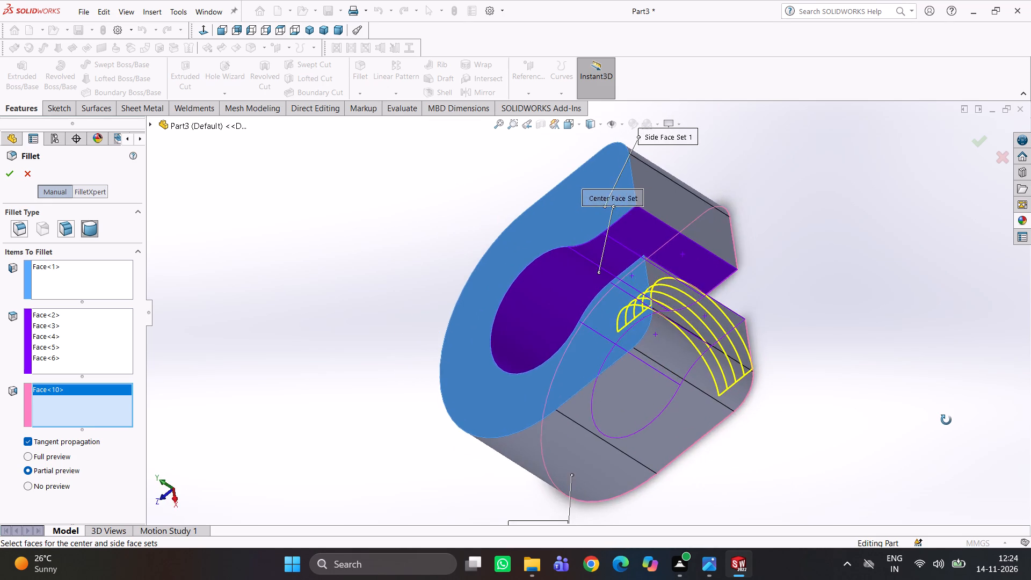
middle_click_drag(946, 420, 961, 427)
scroll(221, 311, "up", 3)
middle_click_drag(393, 352, 495, 355)
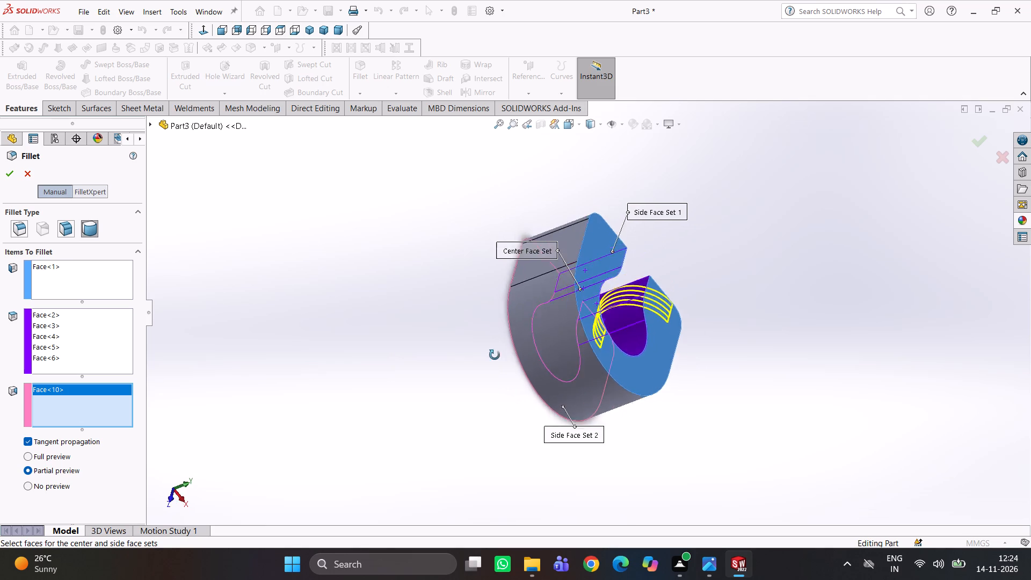
middle_click_drag(495, 355, 489, 316)
scroll(585, 334, "down", 2)
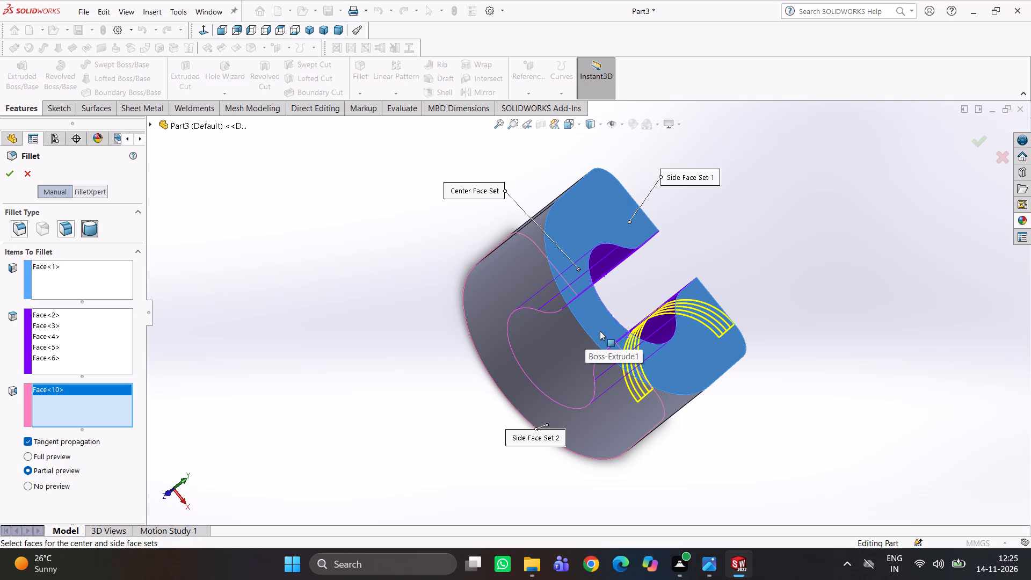
left_click(713, 561)
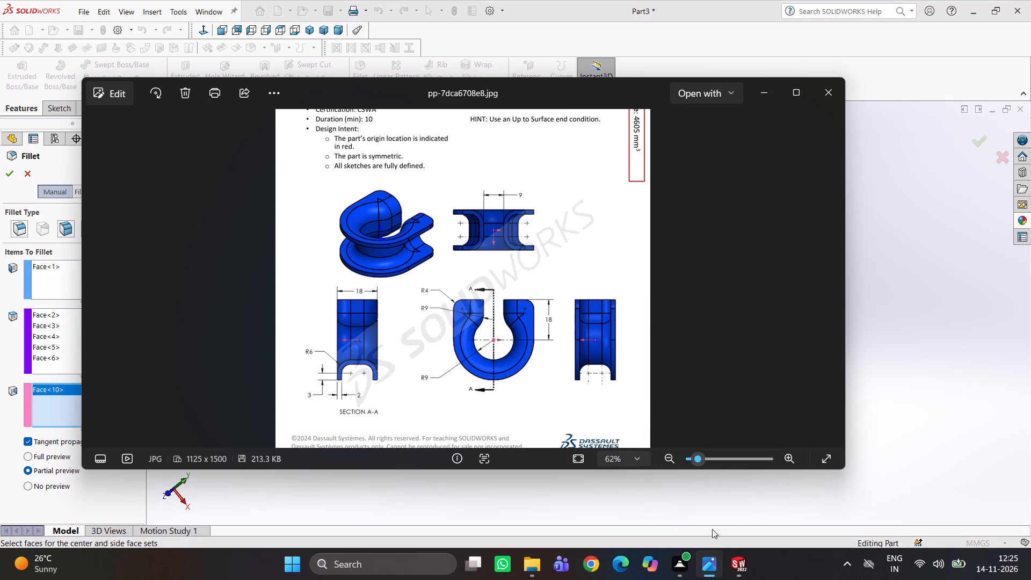
left_click(606, 509)
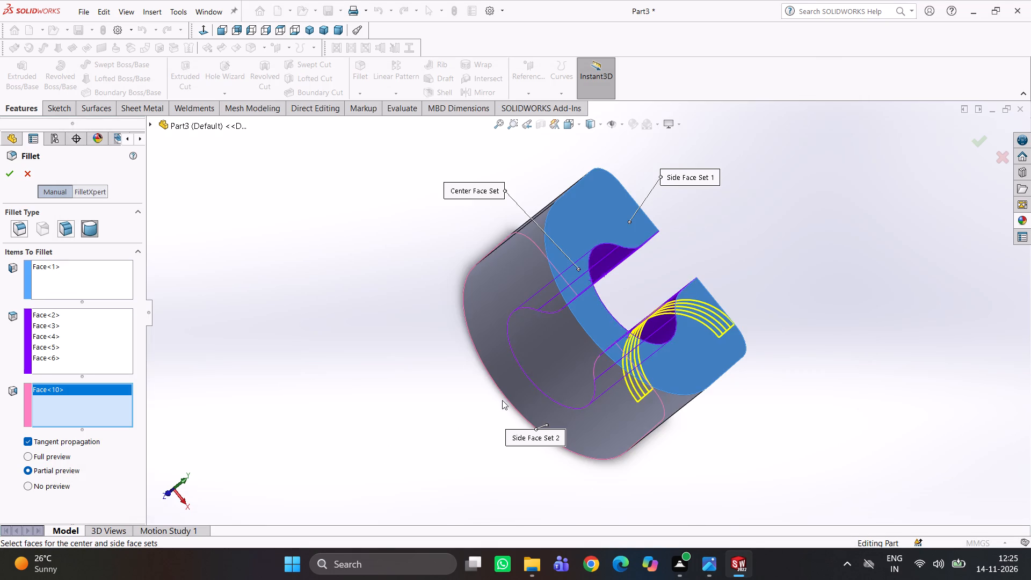
middle_click_drag(466, 425, 428, 490)
left_click(17, 173)
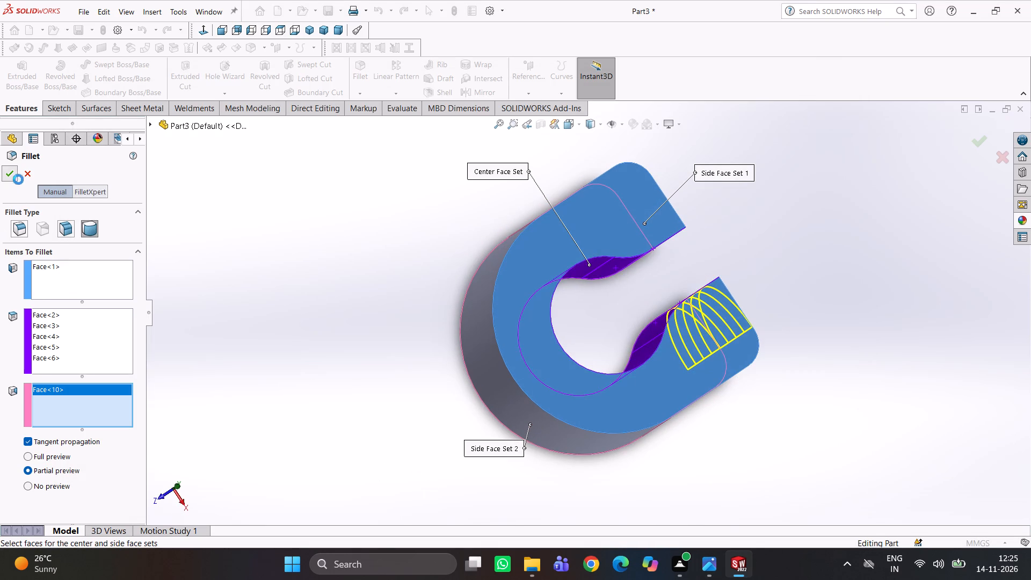
Set up a Shell removing the outer arc, both flat sides, both rounded corners and both arm end faces of the U body.
middle_click_drag(448, 329, 461, 236)
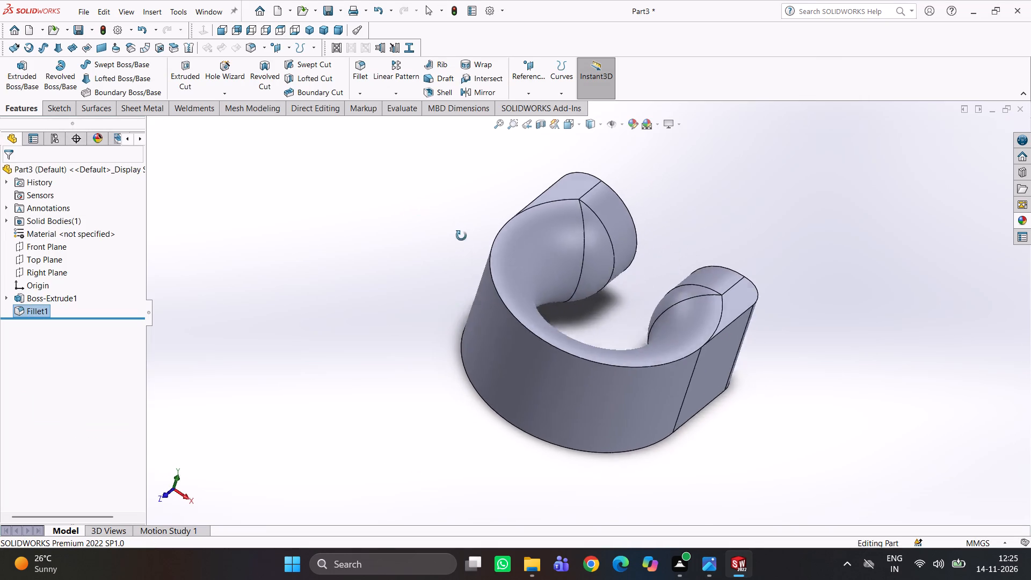
middle_click_drag(461, 236, 410, 275)
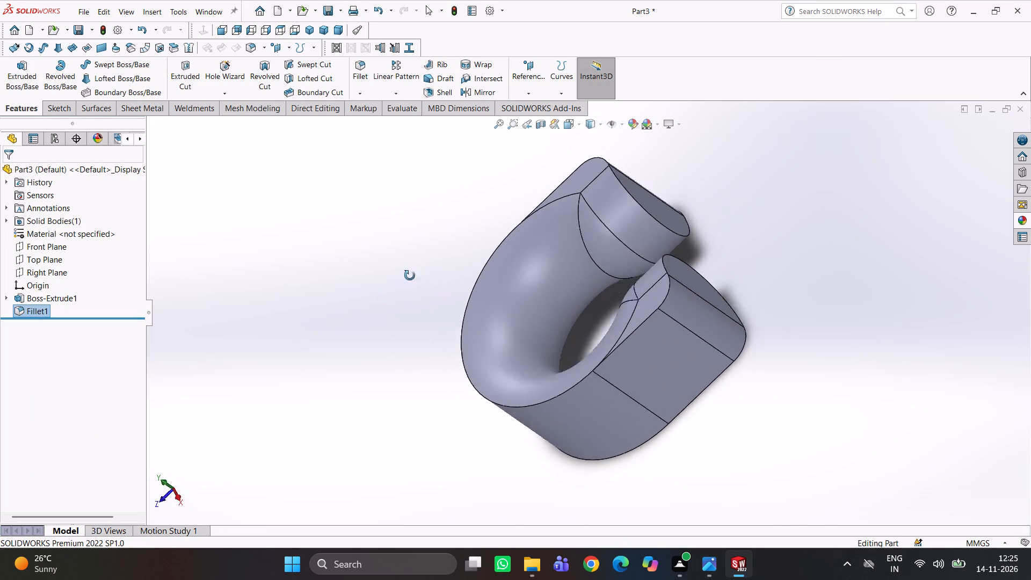
middle_click_drag(410, 275, 483, 244)
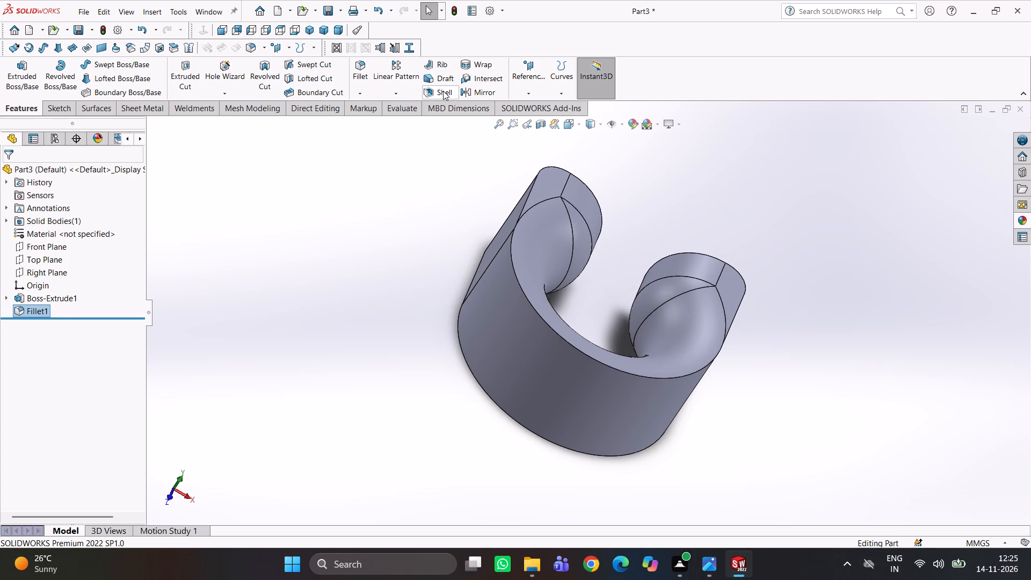
left_click(443, 91)
left_click(582, 402)
middle_click_drag(754, 389, 674, 414)
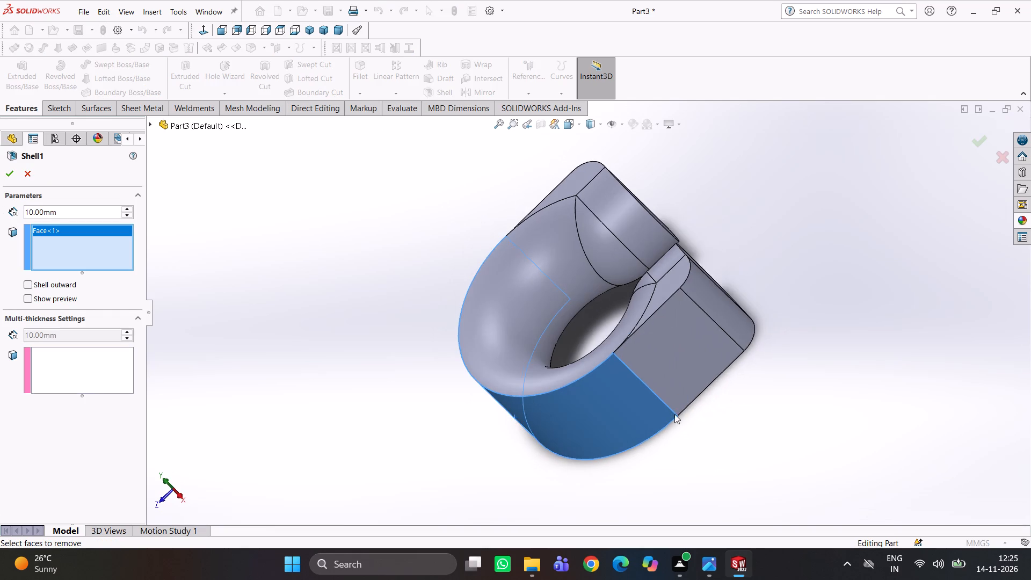
left_click(668, 360)
left_click(721, 314)
middle_click_drag(783, 353, 768, 456)
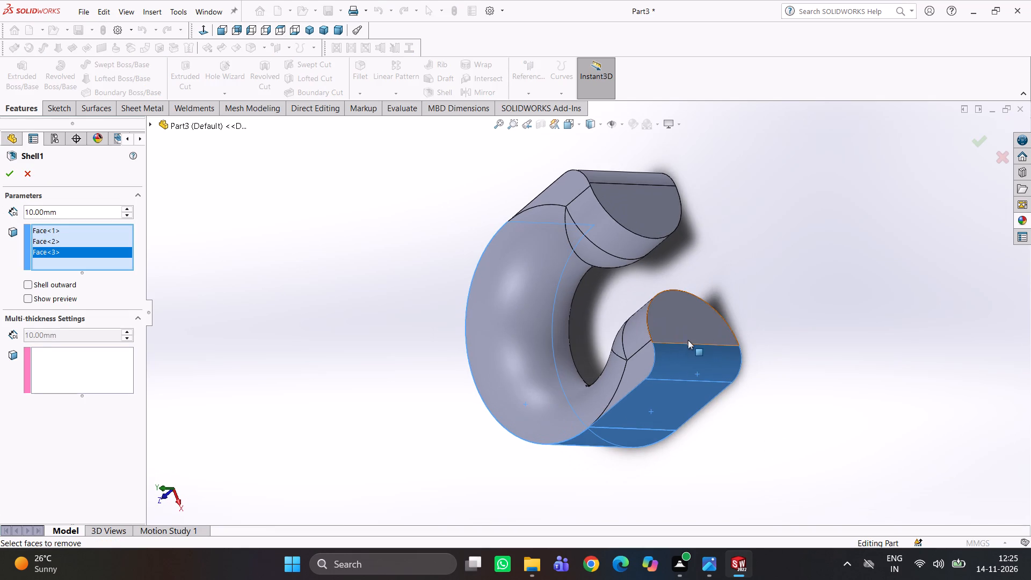
left_click(686, 337)
middle_click_drag(780, 331, 935, 411)
left_click(613, 209)
middle_click_drag(749, 194, 738, 358)
left_click(630, 251)
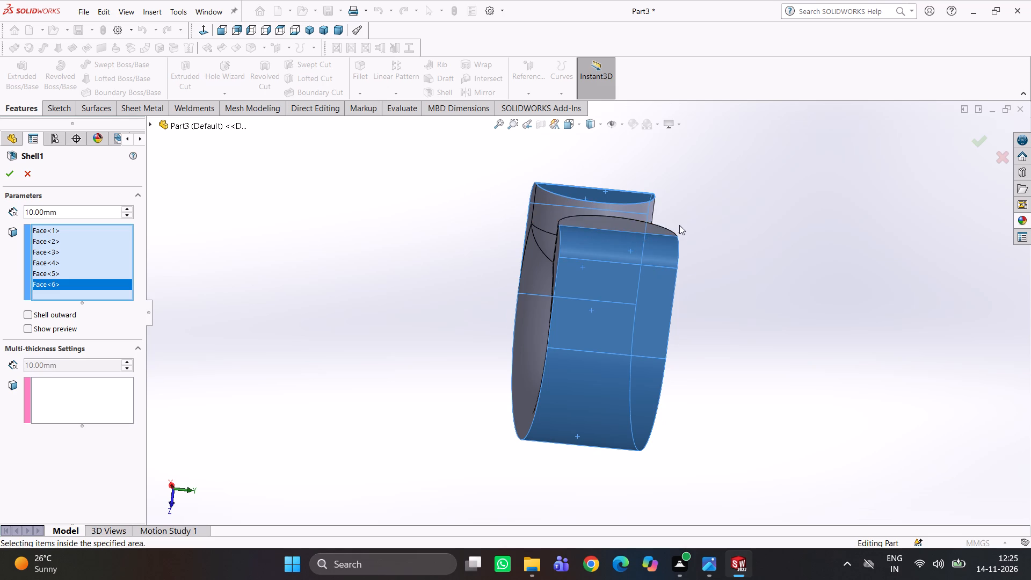
middle_click_drag(679, 229, 695, 339)
left_click(653, 310)
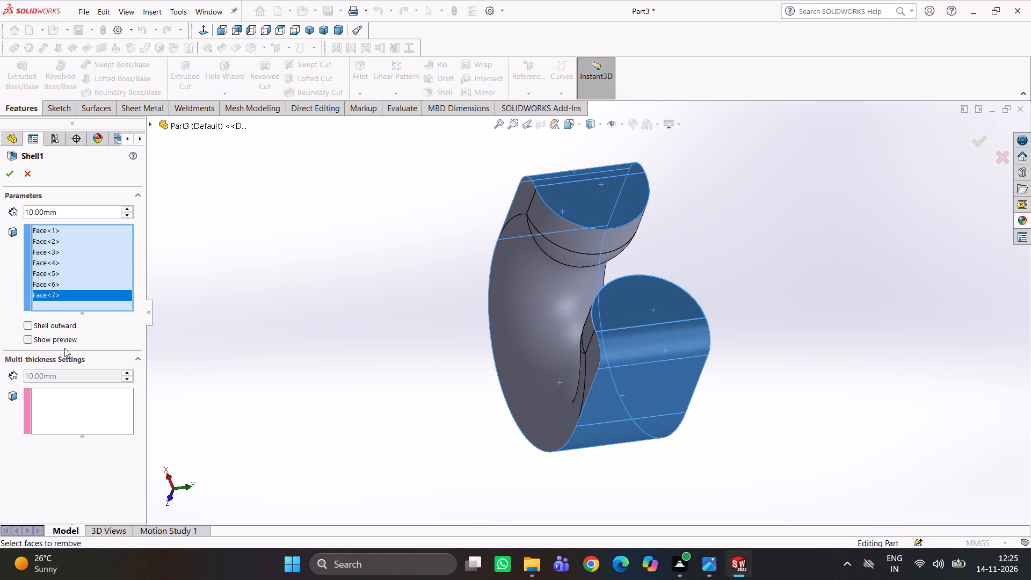
Set the shell thickness to 2 mm and apply the Shell.
left_click_drag(69, 209, 0, 223)
key("2")
key("Return")
left_click(12, 176)
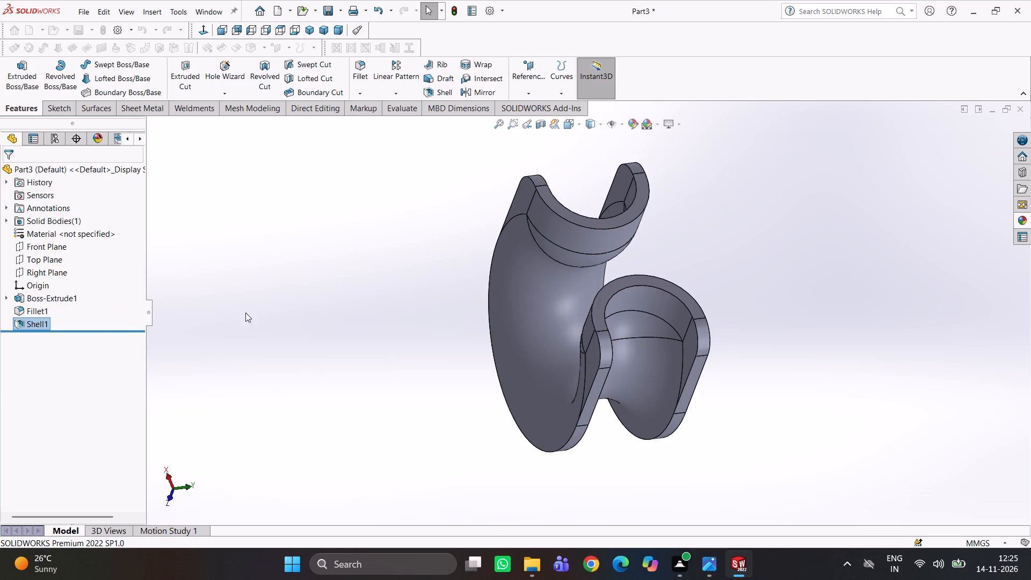
Examine the shelled hook from several sides and compare its shape with the Practice Problem 10.3 drawing image.
middle_click_drag(346, 331, 453, 204)
scroll(489, 295, "up", 3)
middle_click_drag(630, 287, 604, 405)
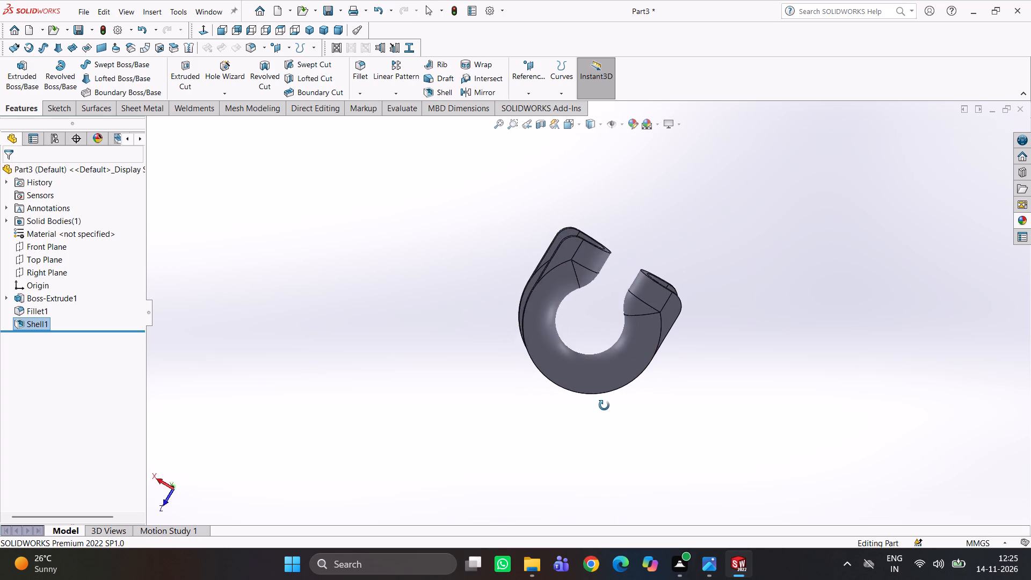
middle_click_drag(604, 405, 611, 376)
left_click(634, 236)
middle_click_drag(633, 271, 601, 446)
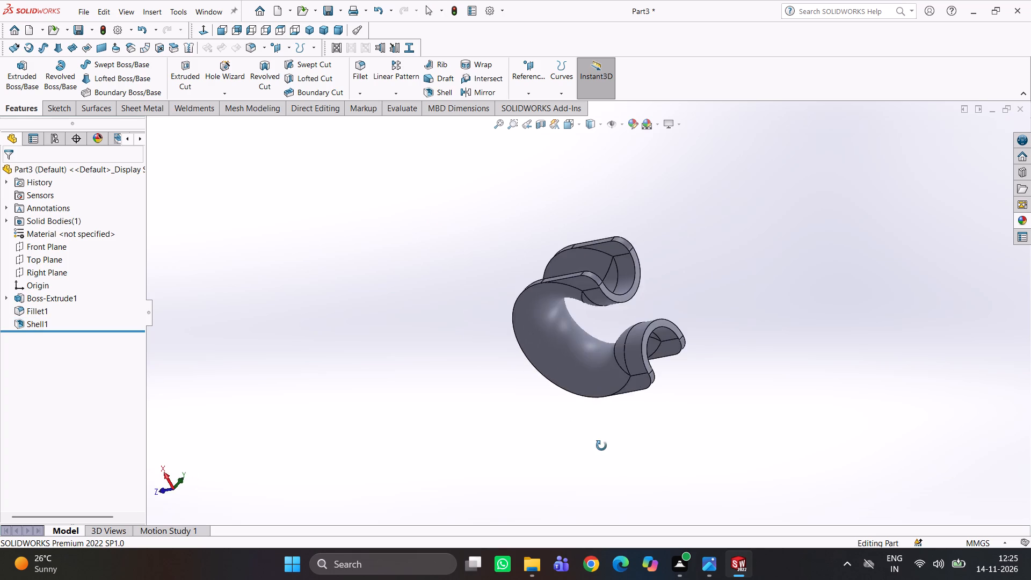
middle_click_drag(601, 446, 627, 277)
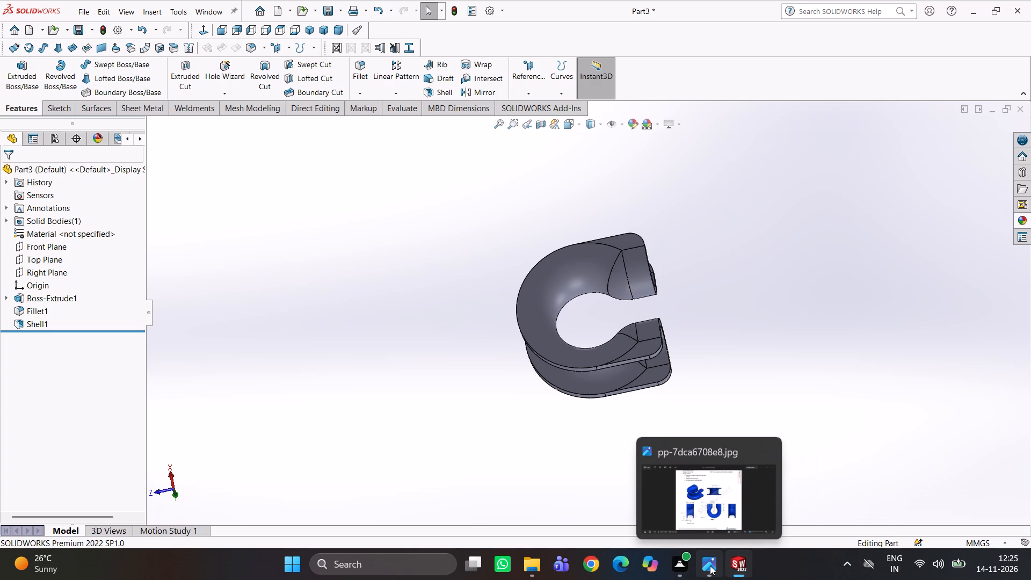
left_click(710, 565)
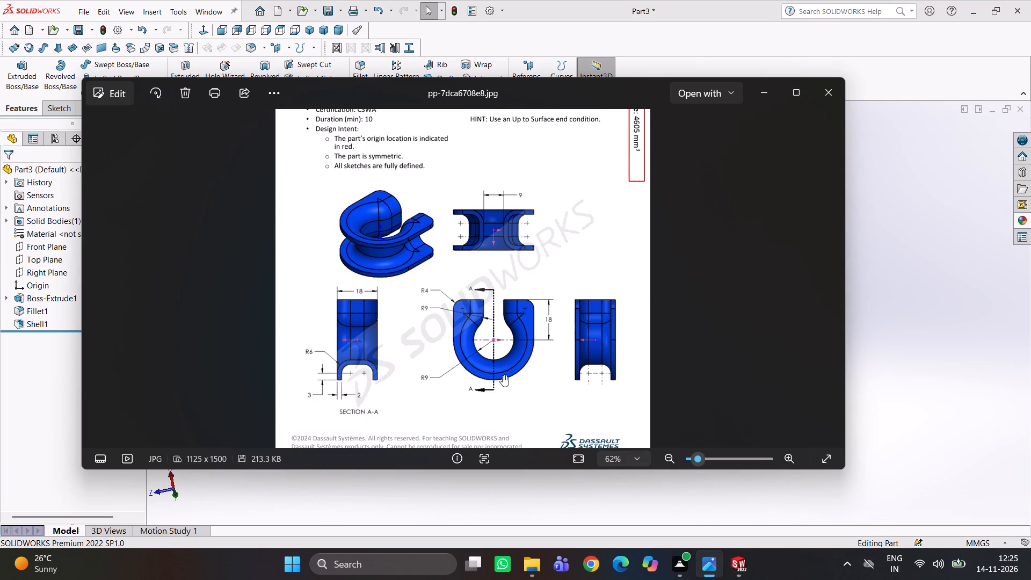
scroll(507, 373, "down", 3)
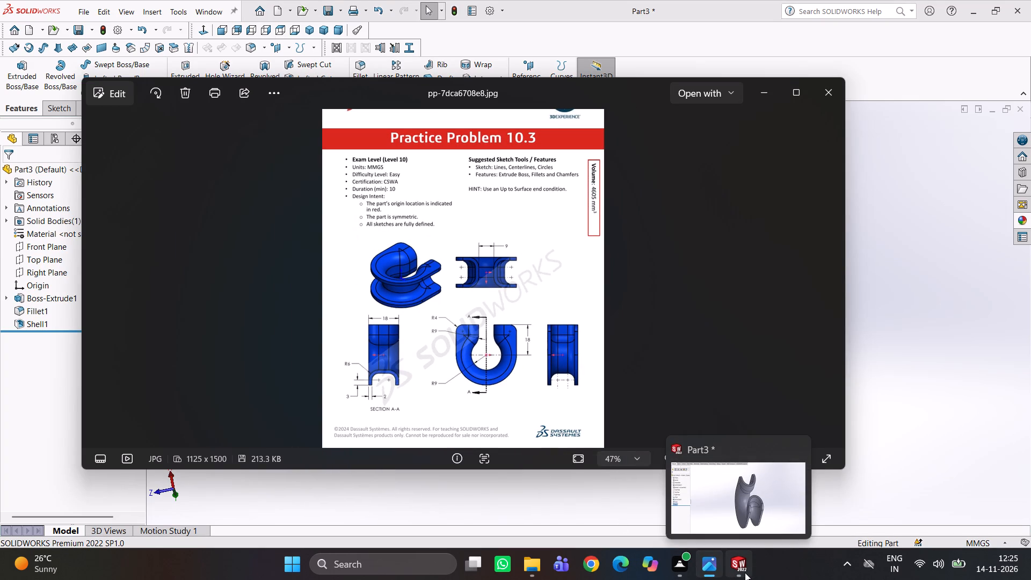
left_click(740, 569)
middle_click_drag(702, 441, 708, 489)
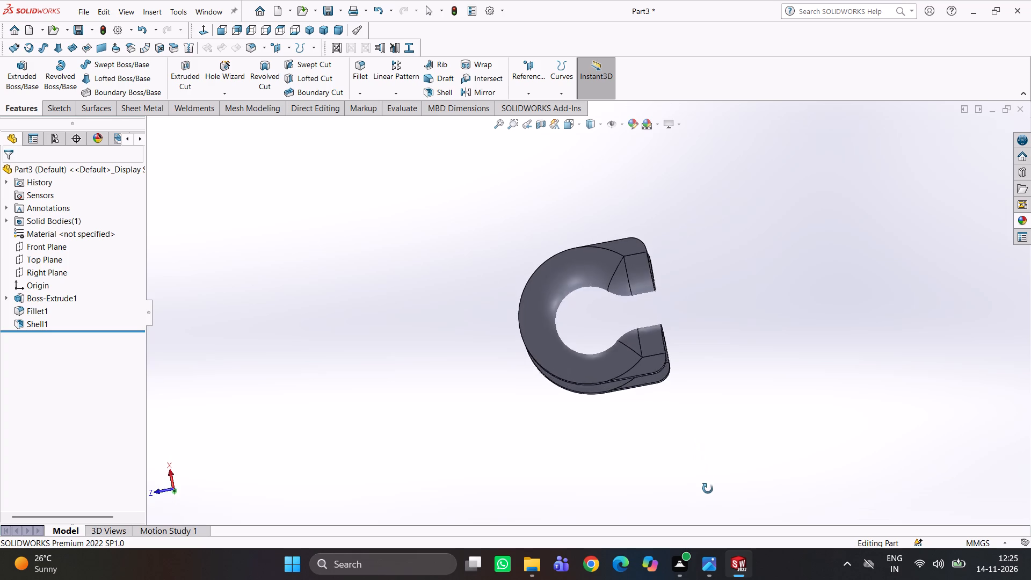
middle_click_drag(708, 489, 702, 304)
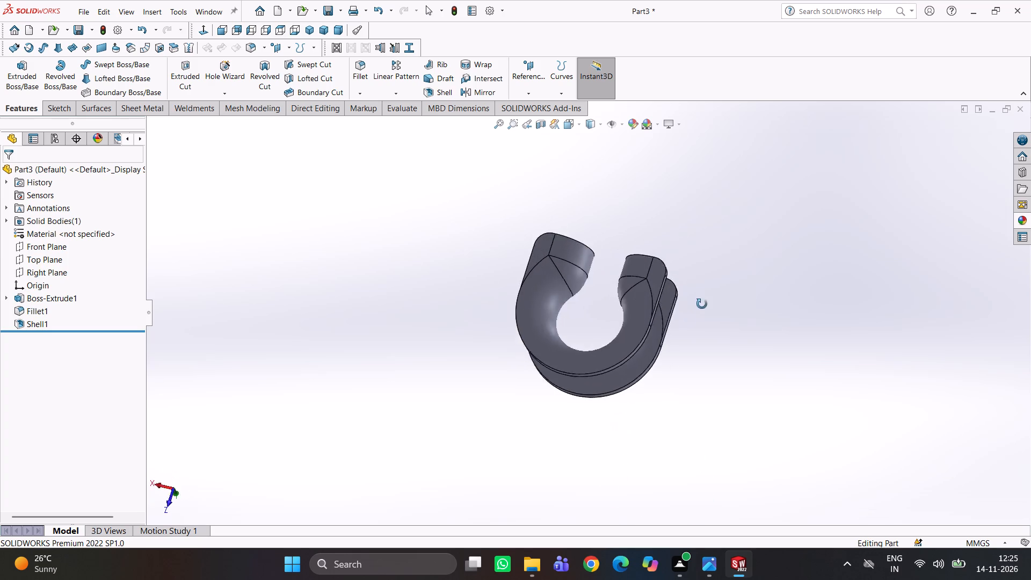
middle_click_drag(702, 304, 780, 78)
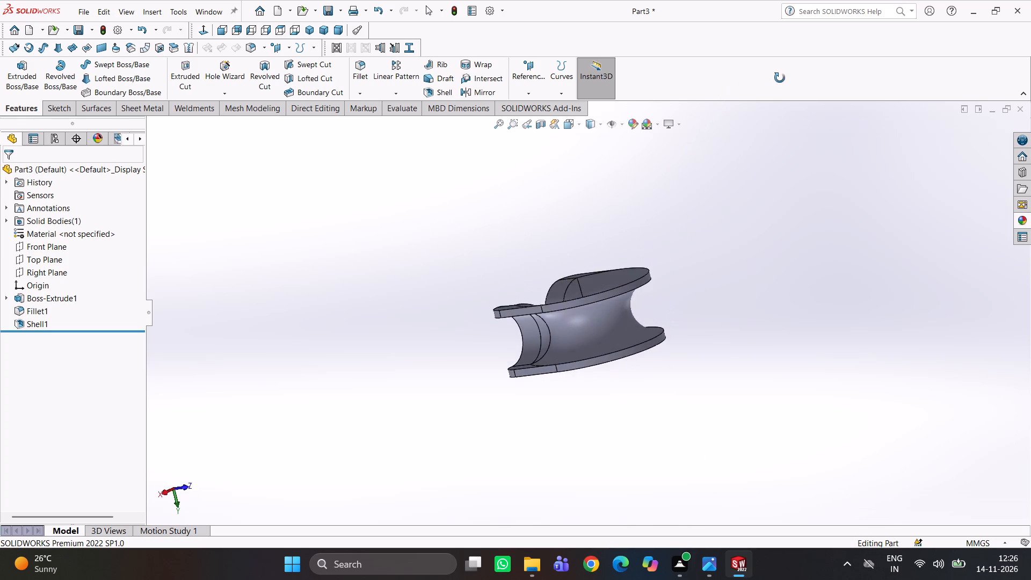
Examine the shelled hook's arm ends, inner channel and flared rims up close from several angles.
middle_click_drag(780, 78, 710, 230)
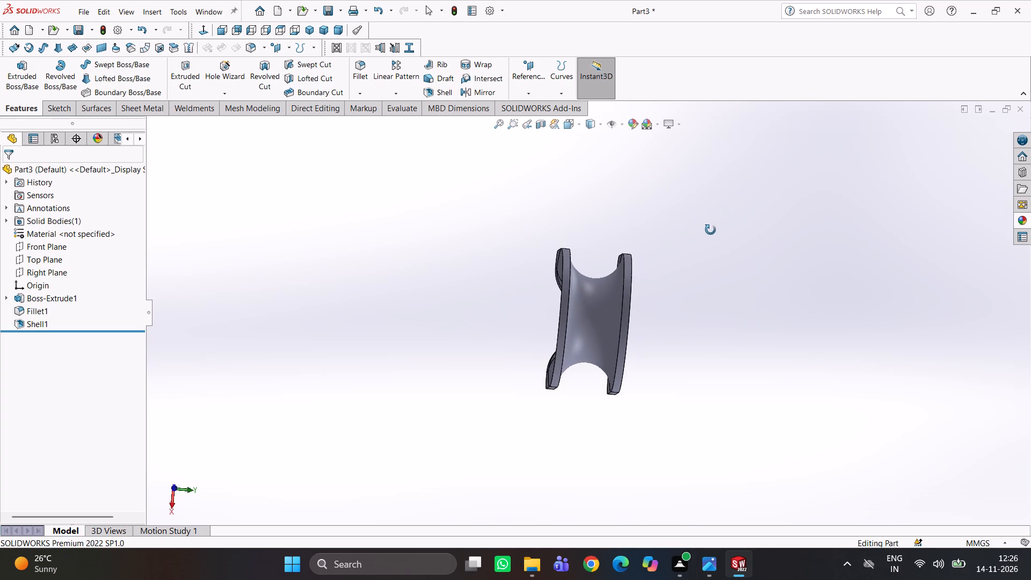
middle_click_drag(710, 230, 662, 374)
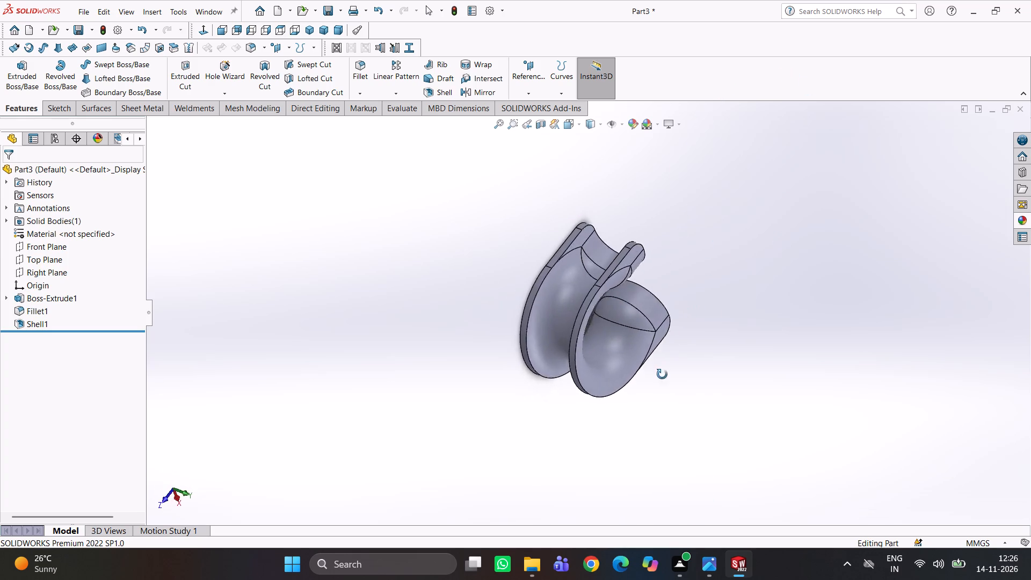
middle_click_drag(662, 374, 553, 212)
scroll(613, 326, "down", 4)
middle_click_drag(633, 336, 542, 387)
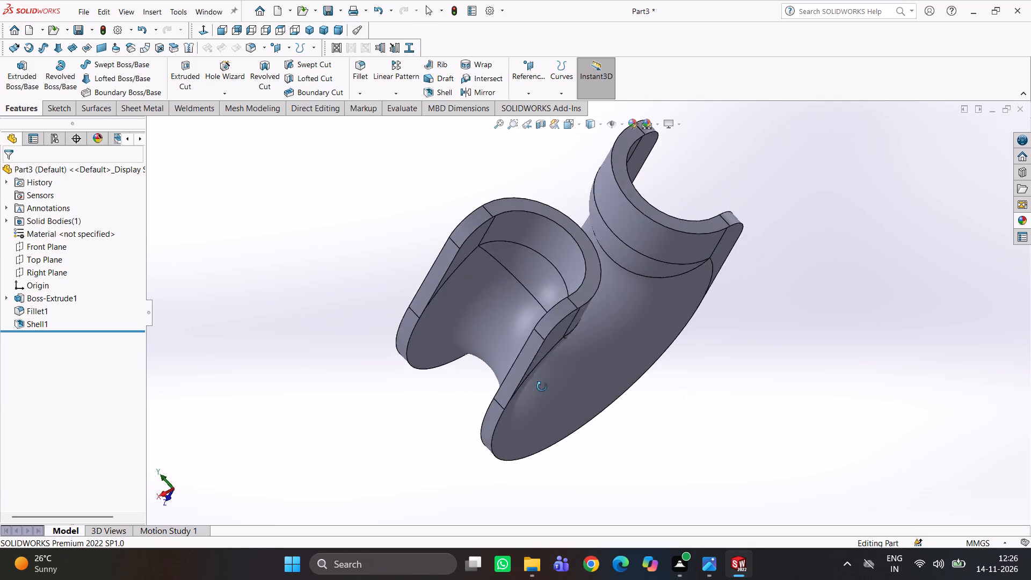
middle_click_drag(542, 387, 540, 393)
scroll(555, 299, "down", 3)
middle_click_drag(559, 302, 600, 372)
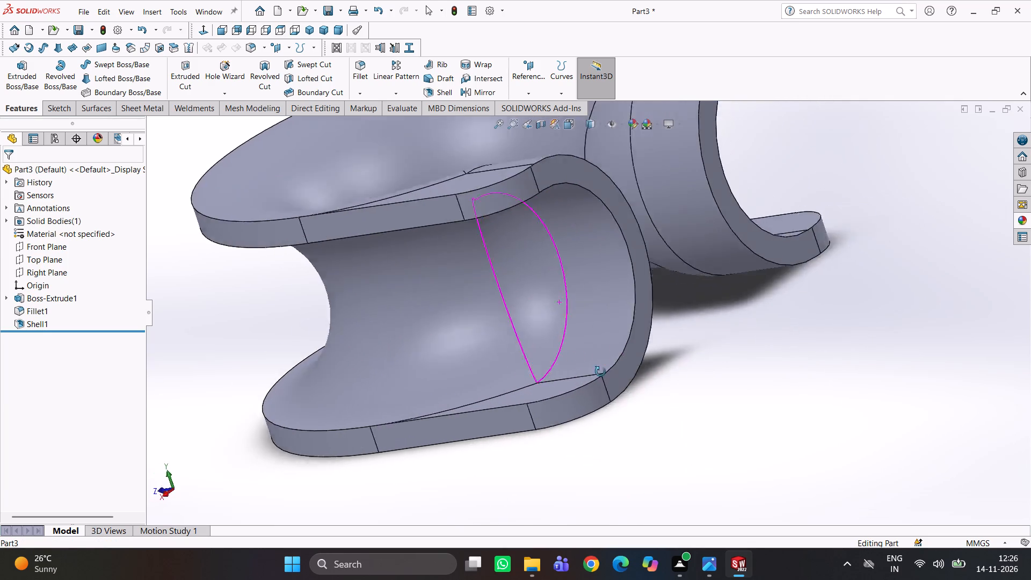
middle_click_drag(600, 372, 898, 309)
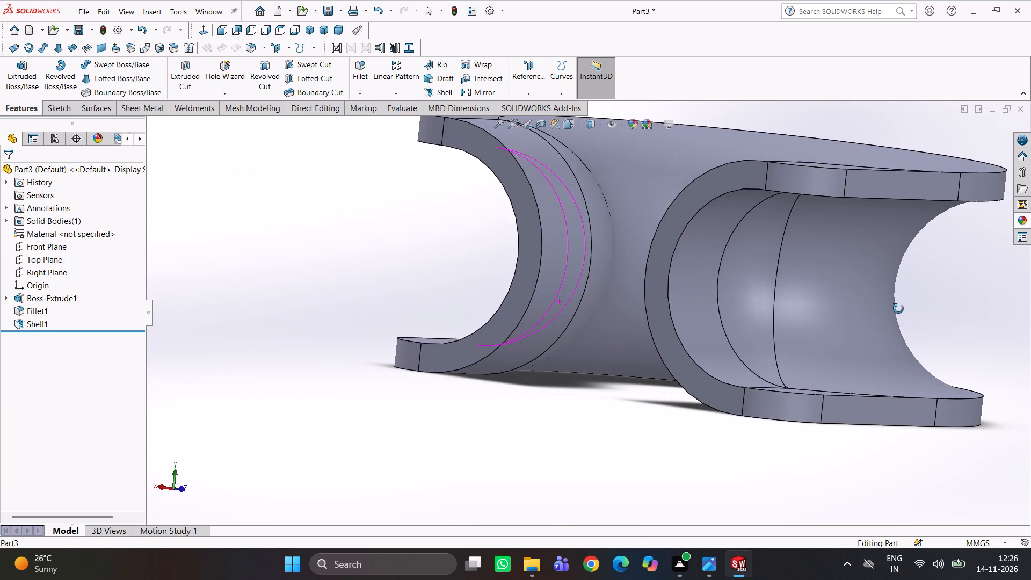
middle_click_drag(898, 309, 903, 319)
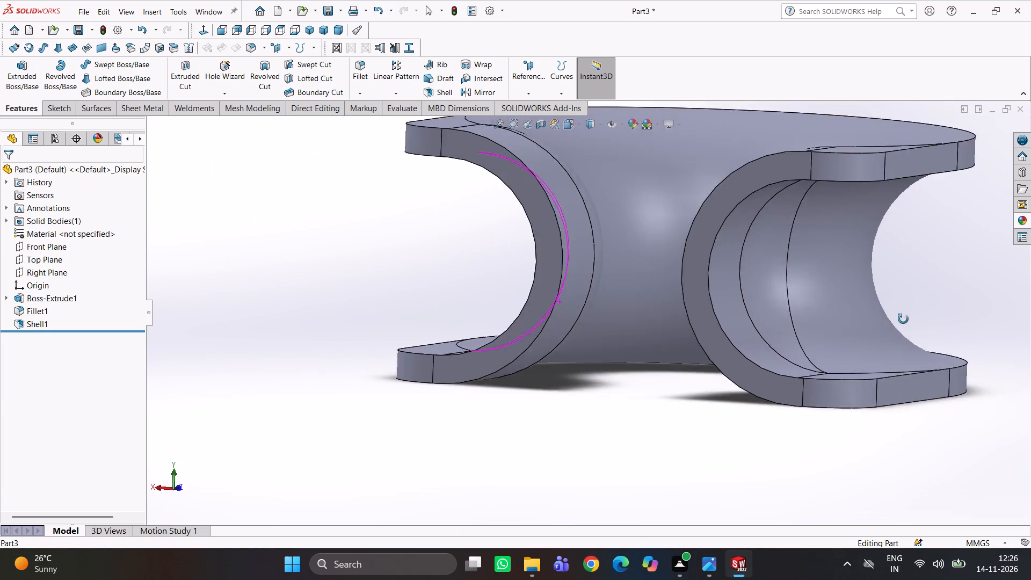
middle_click_drag(903, 319, 874, 319)
scroll(864, 310, "up", 4)
middle_click_drag(853, 296, 825, 381)
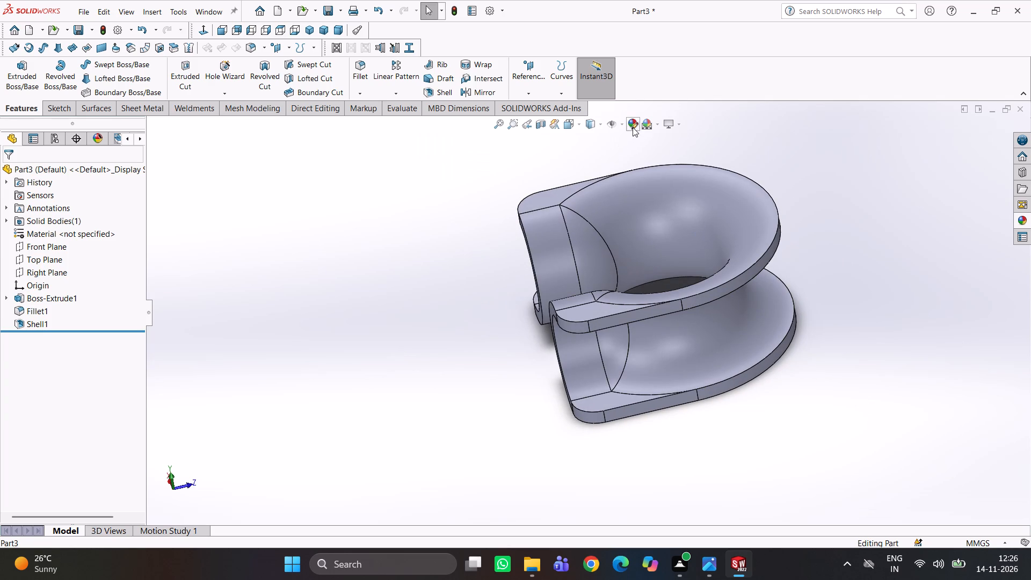
Apply a blue colour appearance from the standard swatches to the whole part.
left_click(633, 127)
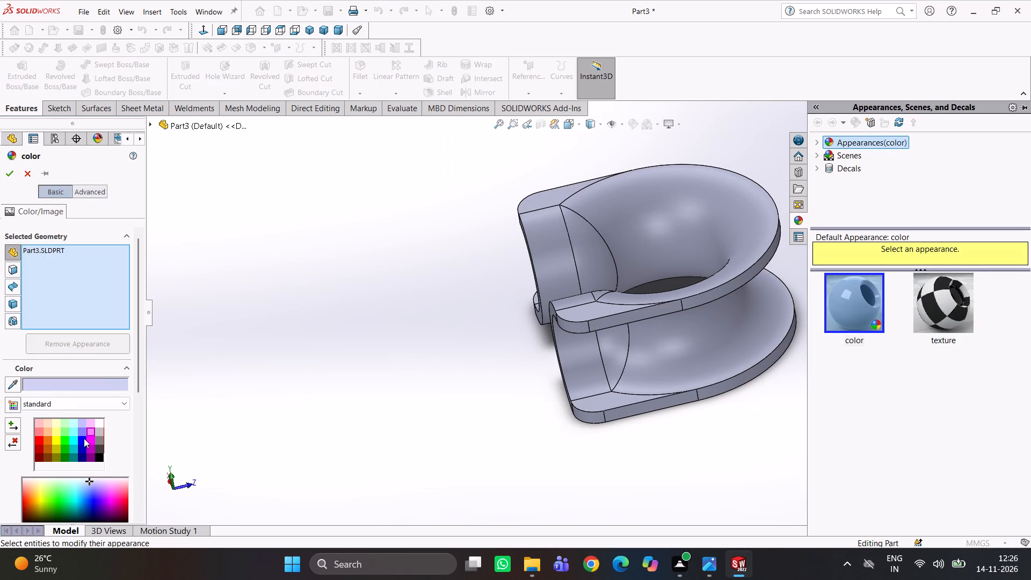
left_click(84, 438)
left_click(11, 172)
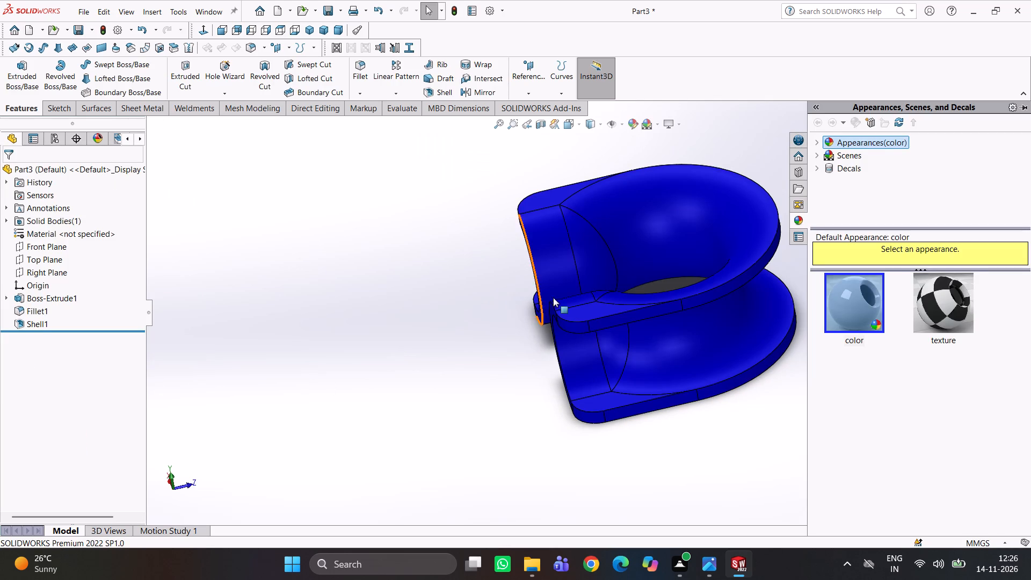
Inspect the blue hook from all around, including the rim, inner channel and open arm ends.
scroll(564, 305, "down", 1)
scroll(582, 328, "up", 3)
middle_click_drag(641, 310, 685, 387)
scroll(687, 323, "down", 2)
middle_click_drag(688, 317, 614, 351)
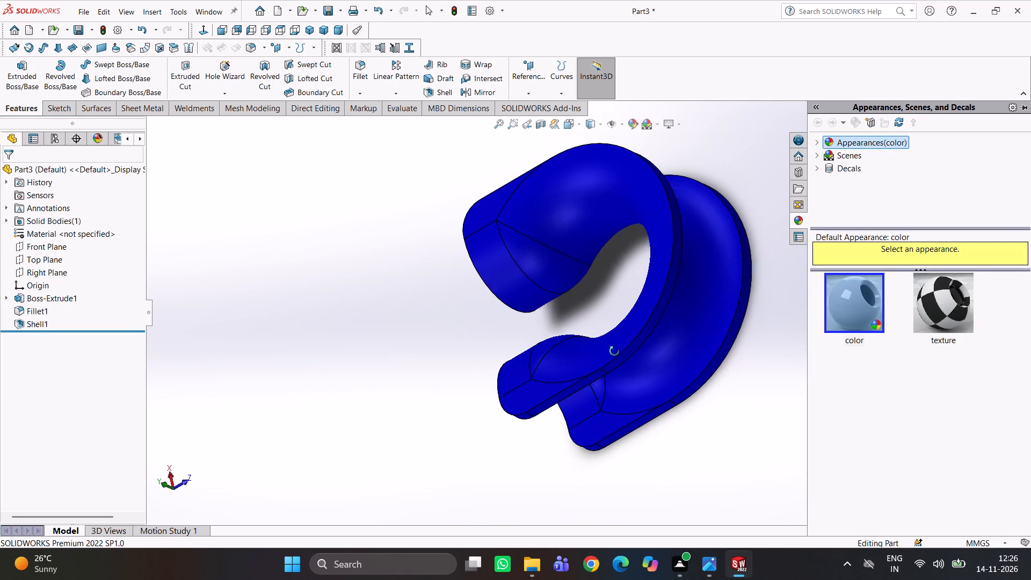
middle_click_drag(614, 351, 611, 314)
scroll(620, 302, "up", 3)
middle_click_drag(660, 315, 702, 388)
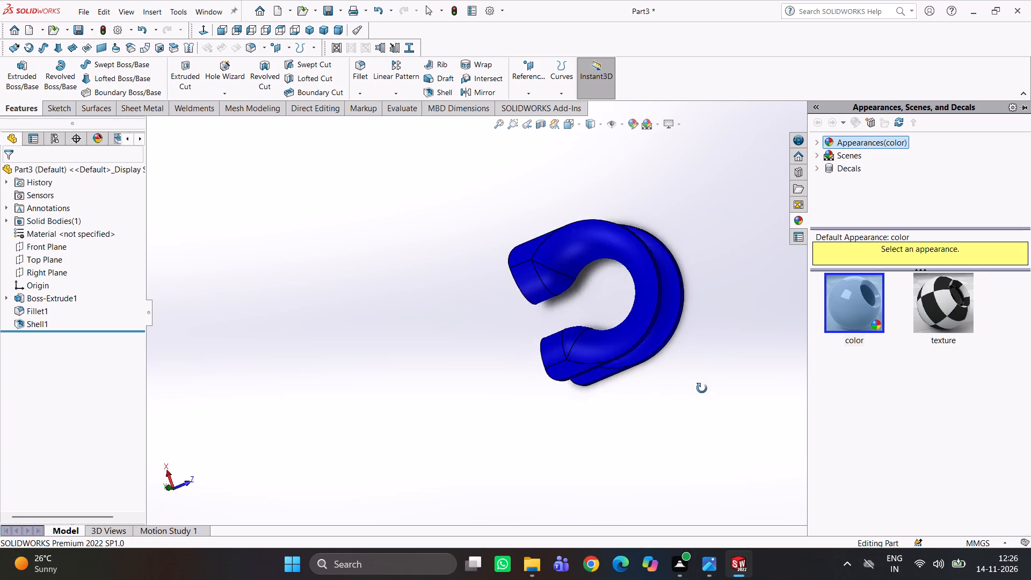
middle_click_drag(702, 388, 622, 388)
scroll(630, 327, "up", 2)
middle_click_drag(652, 337, 688, 225)
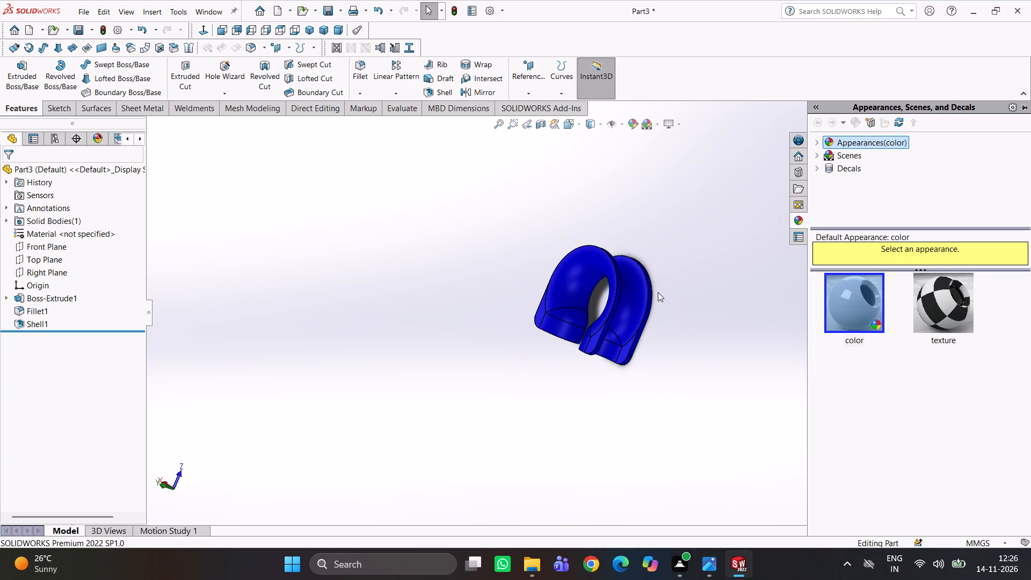
scroll(658, 287, "up", 1)
middle_click_drag(669, 263, 694, 194)
middle_click_drag(679, 260, 701, 226)
scroll(625, 317, "down", 2)
middle_click_drag(640, 324, 688, 257)
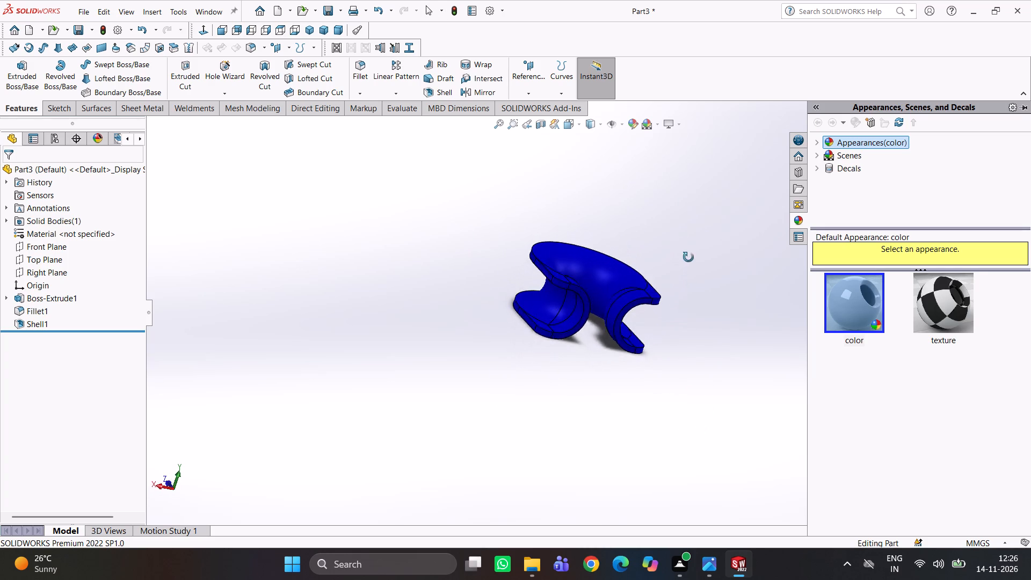
middle_click_drag(688, 257, 723, 257)
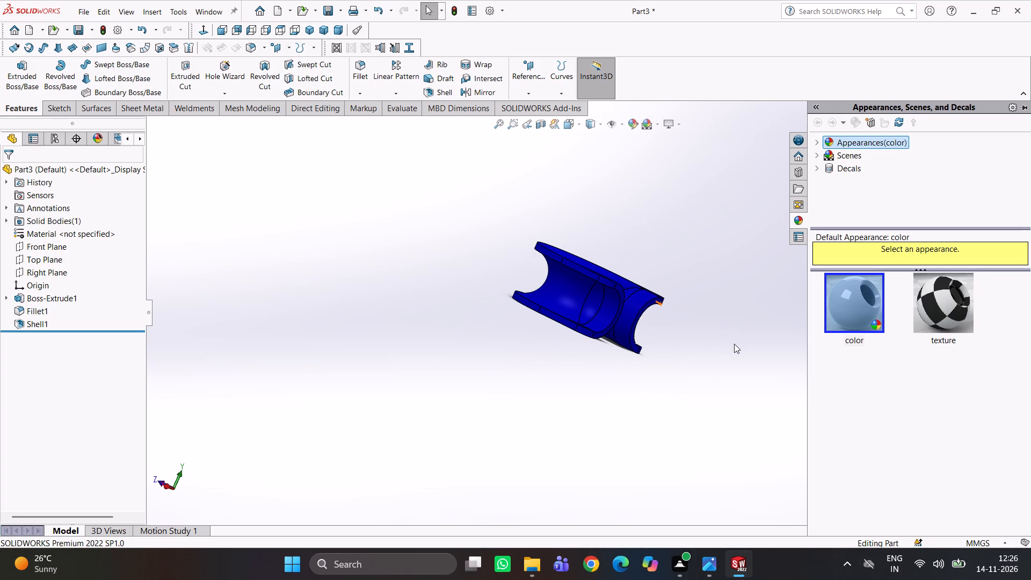
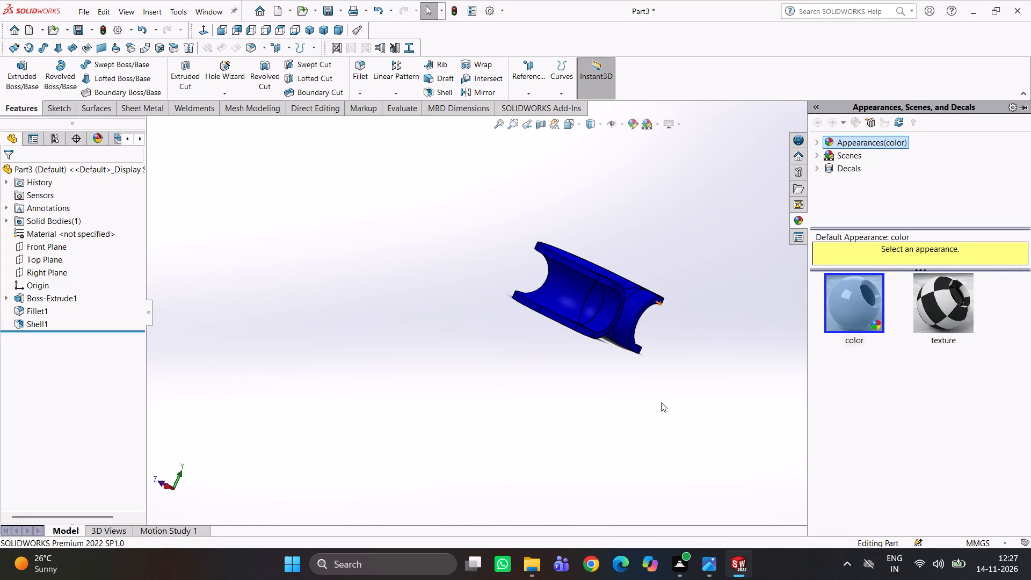
Examine the blue hook's rounded inner face, arm ends and flared rims from several angles.
scroll(663, 401, "up", 1)
middle_click_drag(676, 357, 633, 451)
scroll(608, 326, "down", 5)
middle_click_drag(719, 346, 713, 356)
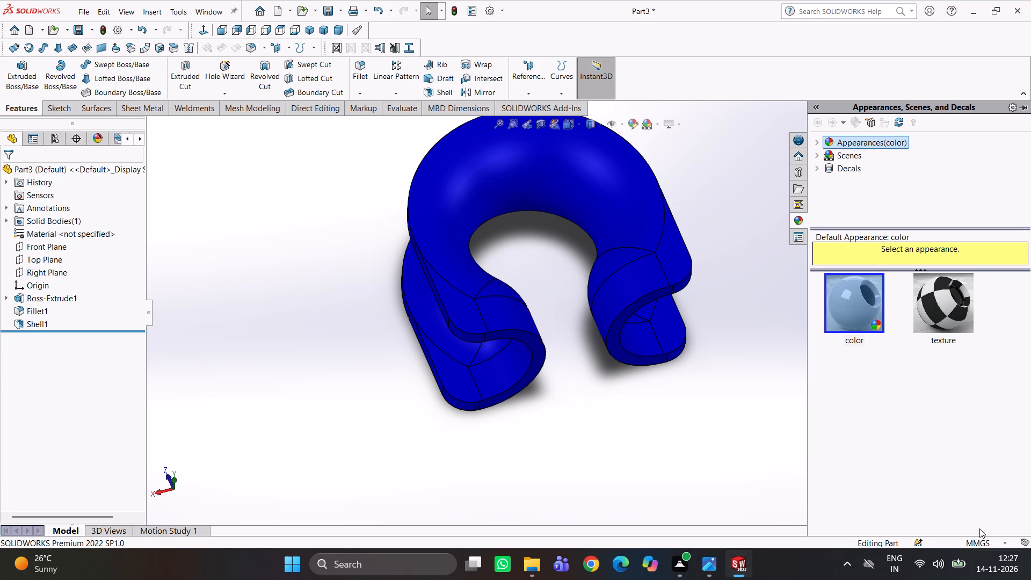
scroll(493, 427, "up", 2)
middle_click_drag(558, 387, 550, 480)
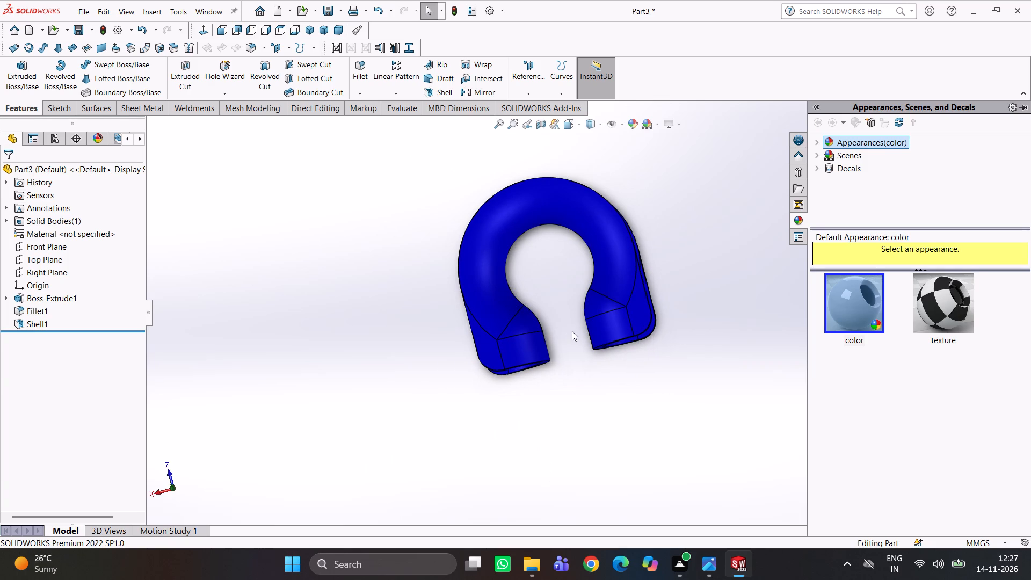
scroll(580, 291, "down", 4)
middle_click_drag(577, 287, 565, 292)
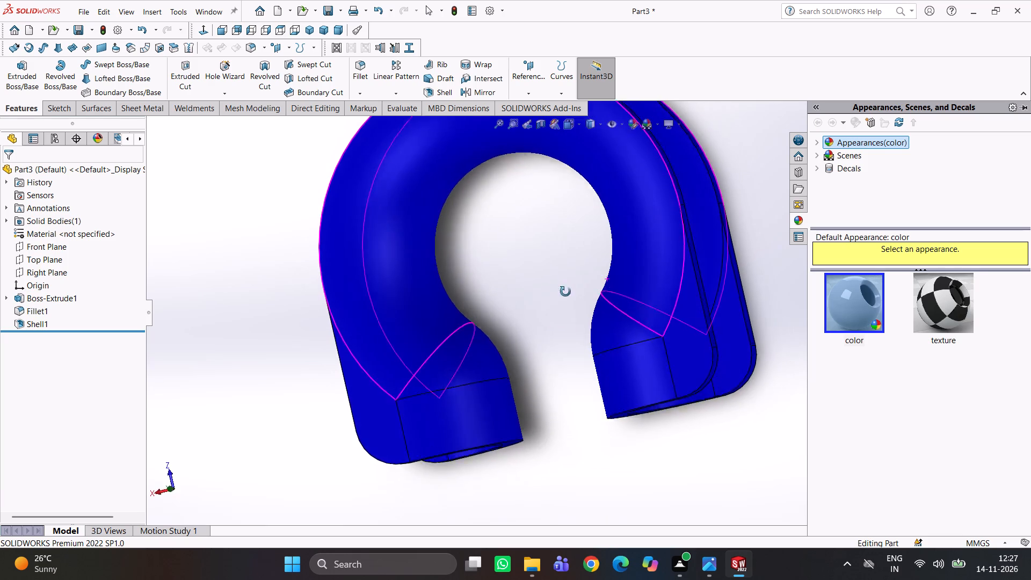
middle_click_drag(565, 292, 628, 320)
scroll(496, 284, "up", 3)
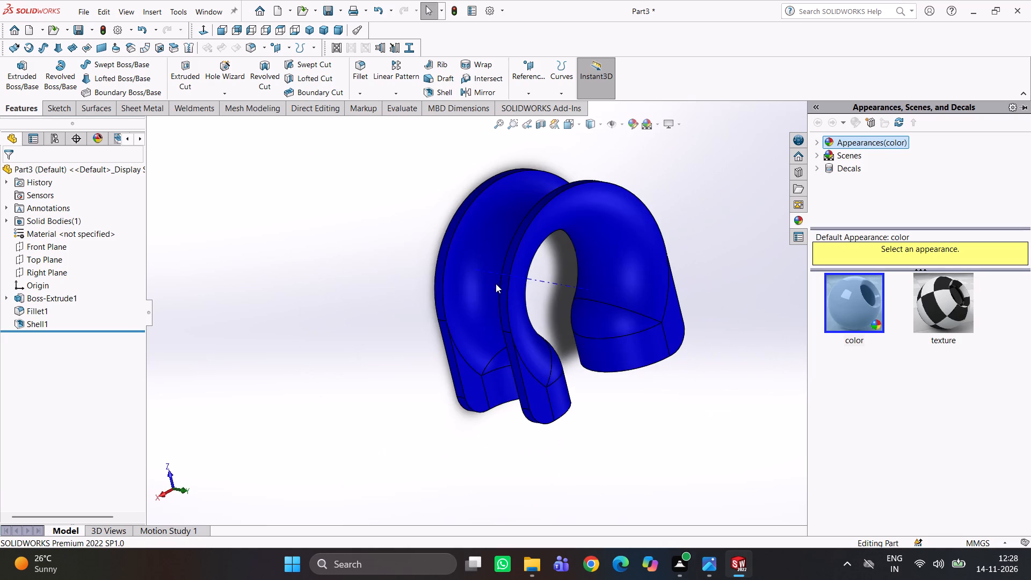
middle_click_drag(560, 284, 551, 194)
scroll(552, 191, "down", 4)
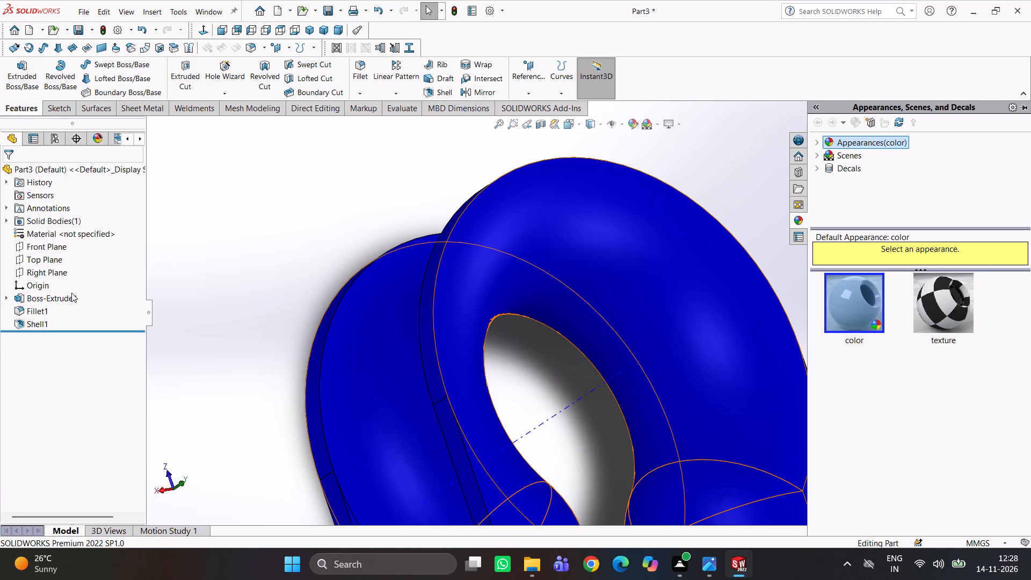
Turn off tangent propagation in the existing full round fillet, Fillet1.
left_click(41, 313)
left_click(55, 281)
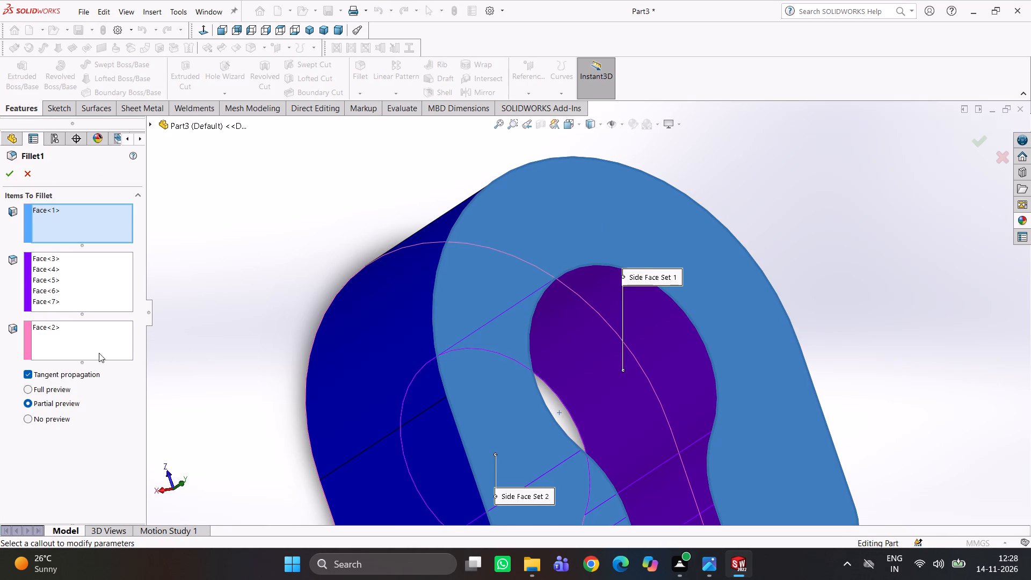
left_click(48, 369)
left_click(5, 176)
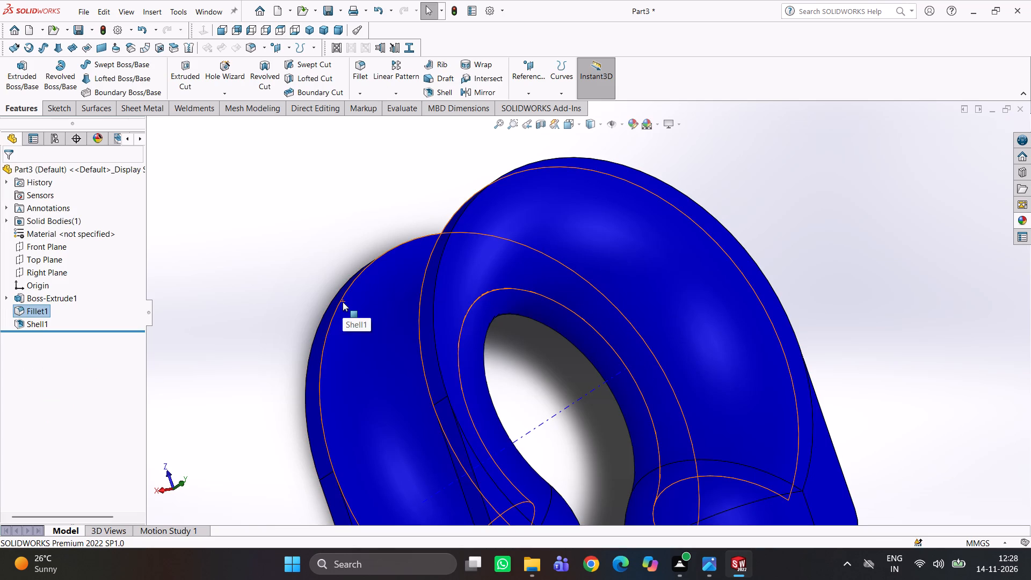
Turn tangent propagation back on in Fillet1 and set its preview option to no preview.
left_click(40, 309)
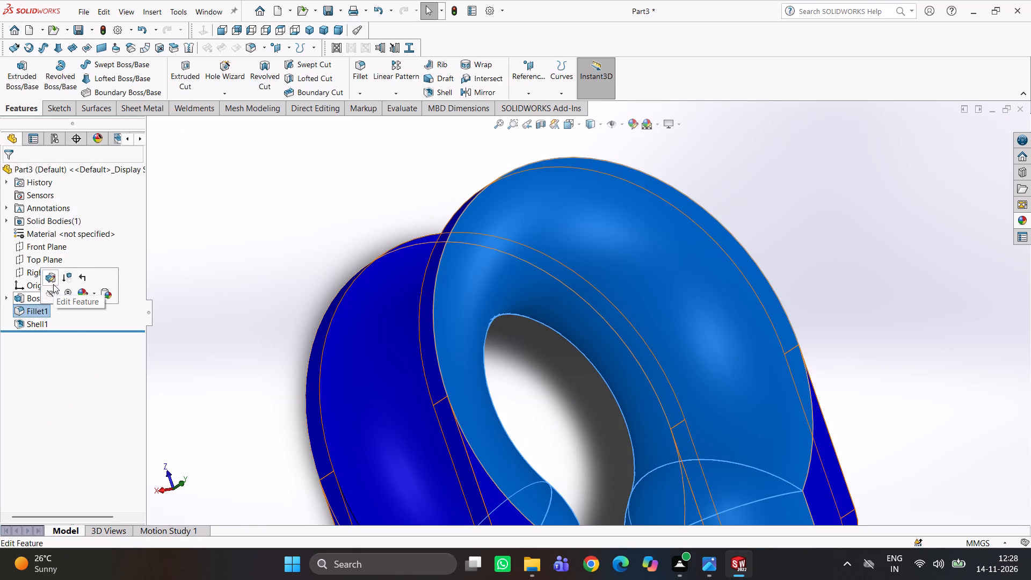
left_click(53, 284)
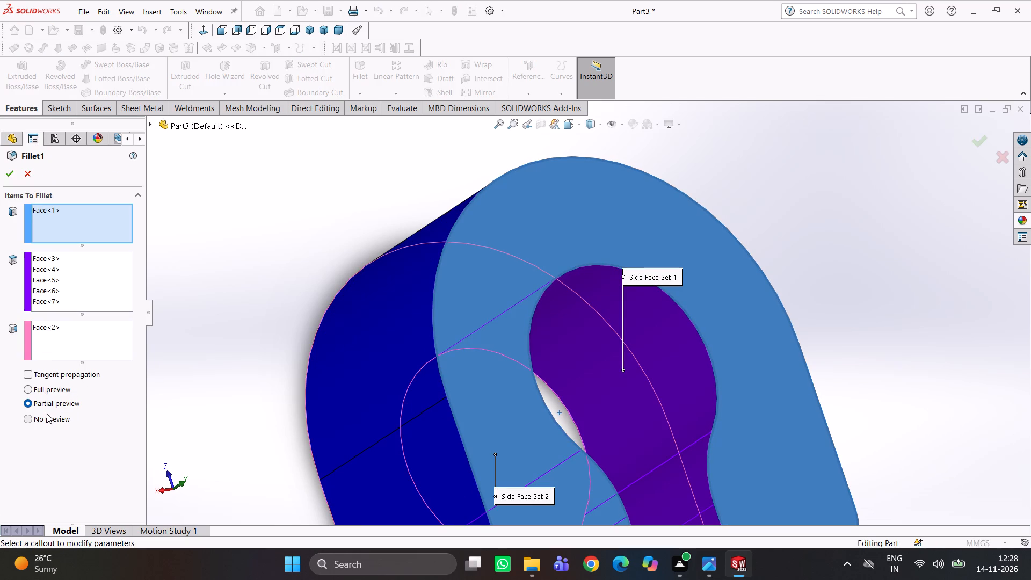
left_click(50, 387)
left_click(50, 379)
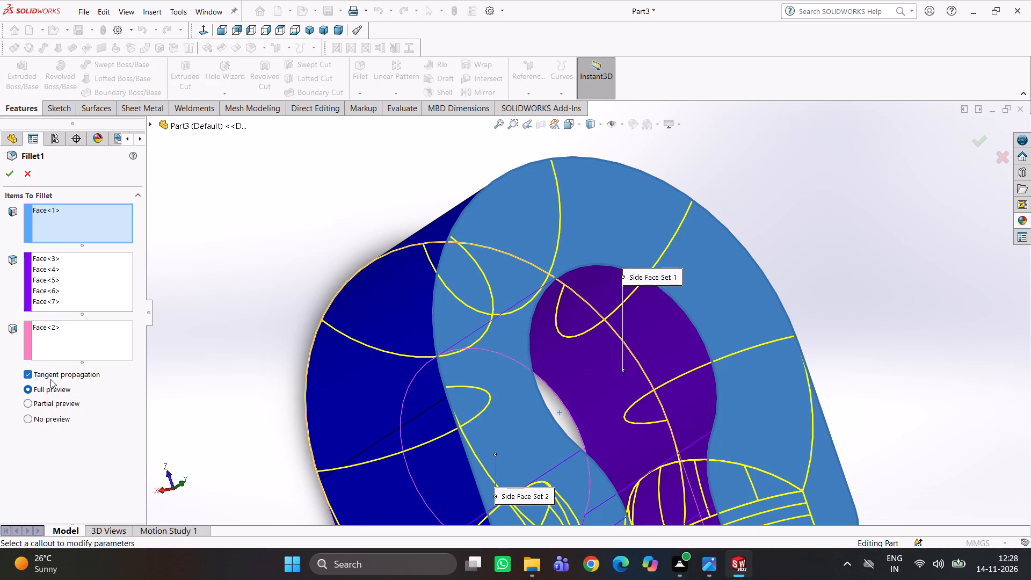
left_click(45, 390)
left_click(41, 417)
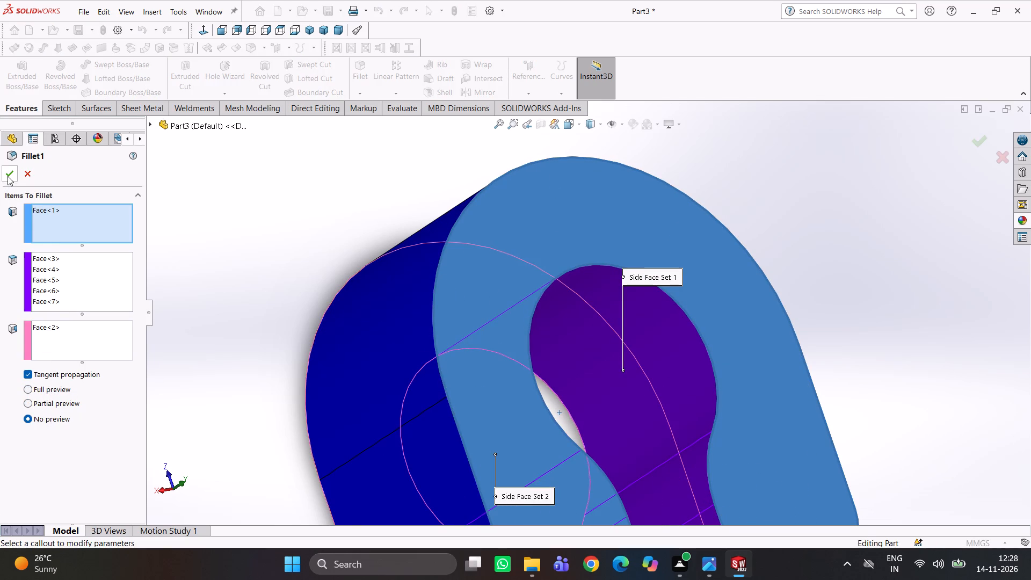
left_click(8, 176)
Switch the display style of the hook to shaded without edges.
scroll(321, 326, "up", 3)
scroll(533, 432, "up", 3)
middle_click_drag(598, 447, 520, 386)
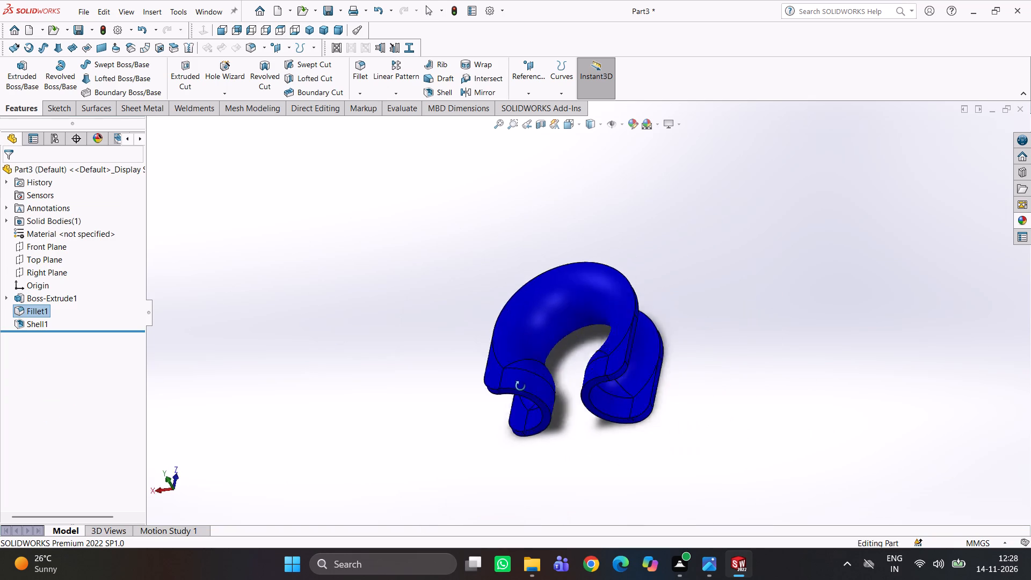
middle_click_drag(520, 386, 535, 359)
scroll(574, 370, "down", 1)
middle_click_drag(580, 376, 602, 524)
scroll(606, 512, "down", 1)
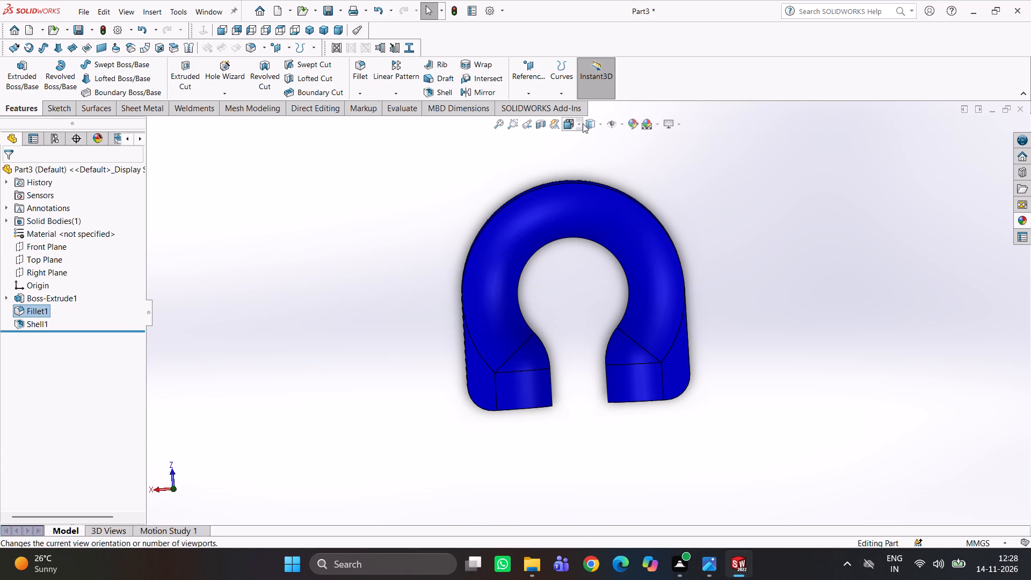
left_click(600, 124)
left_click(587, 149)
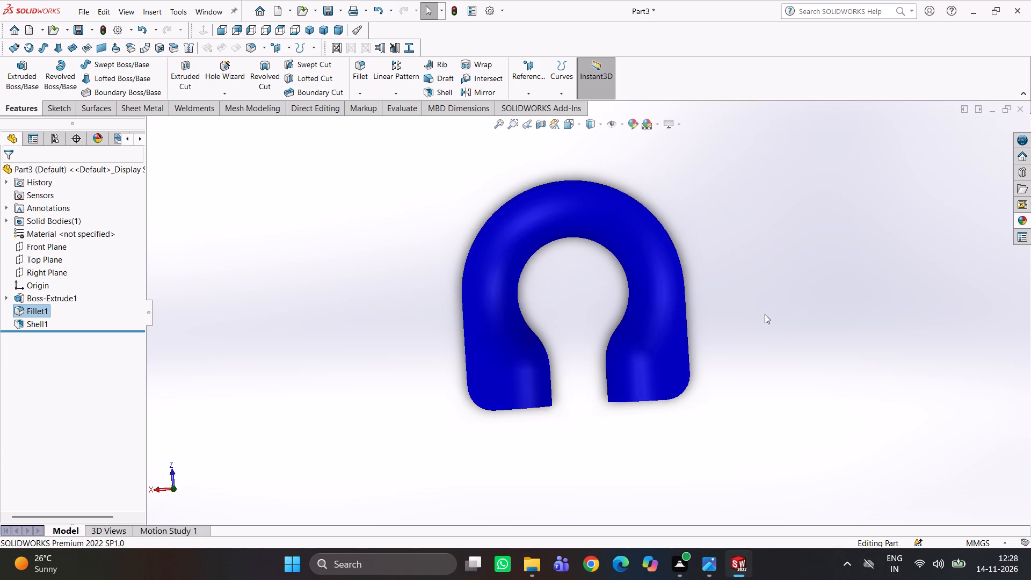
Compare the hook's rounding with the views and Section A-A dimensions in the Practice Problem 10.3 drawing image.
middle_click_drag(763, 326, 765, 341)
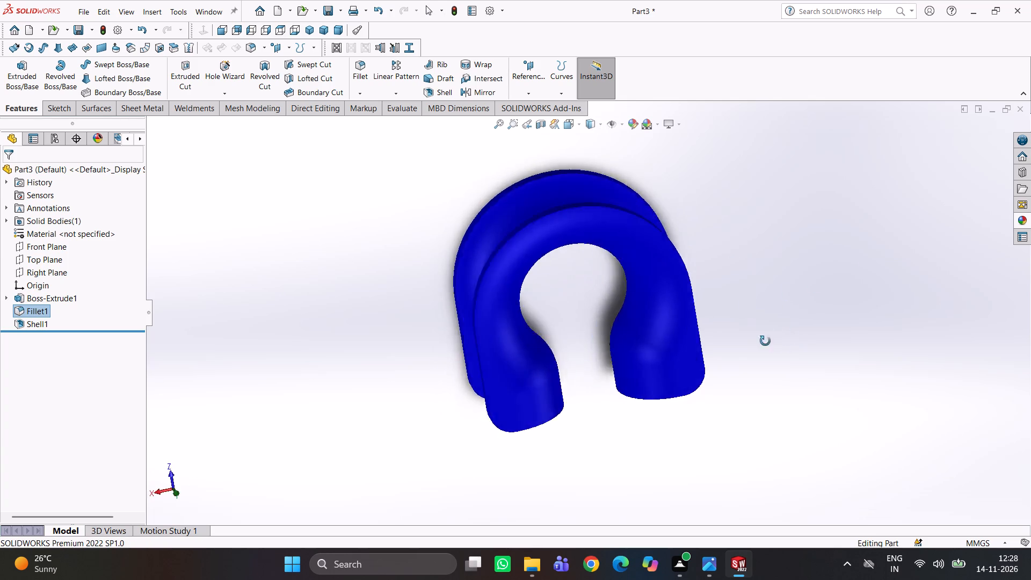
middle_click_drag(765, 341, 752, 252)
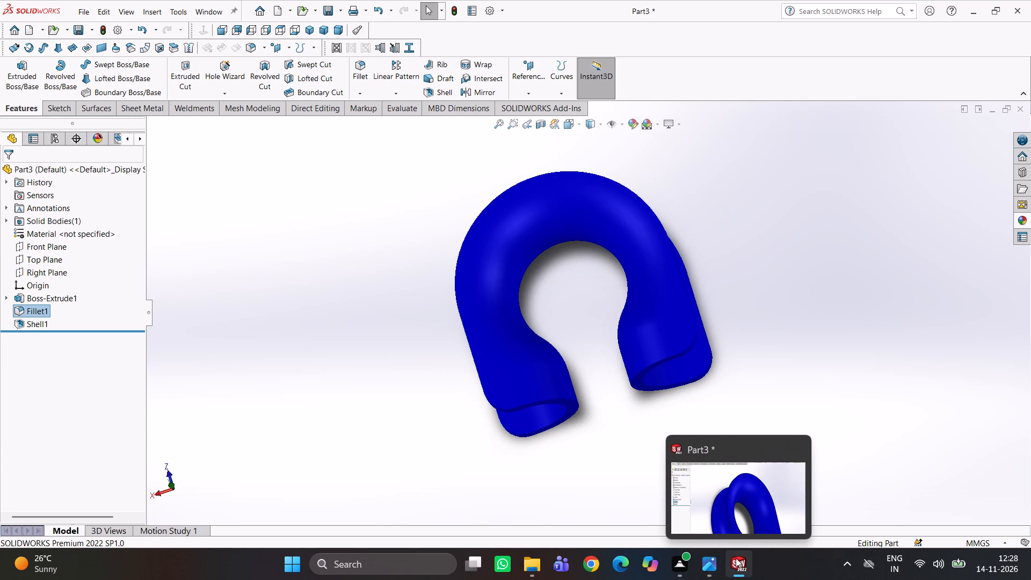
left_click(716, 561)
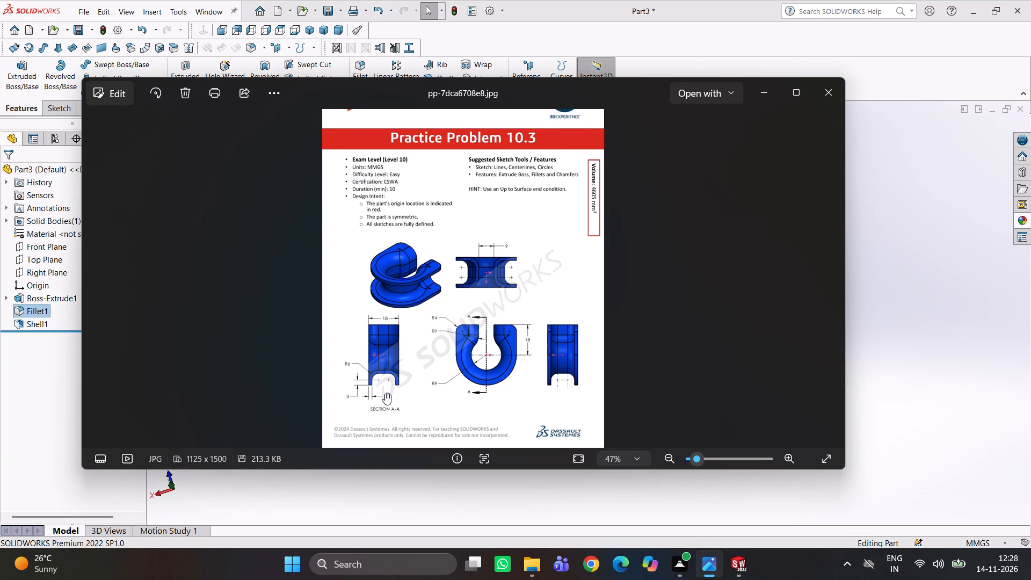
scroll(385, 393, "down", 4)
scroll(387, 391, "up", 5)
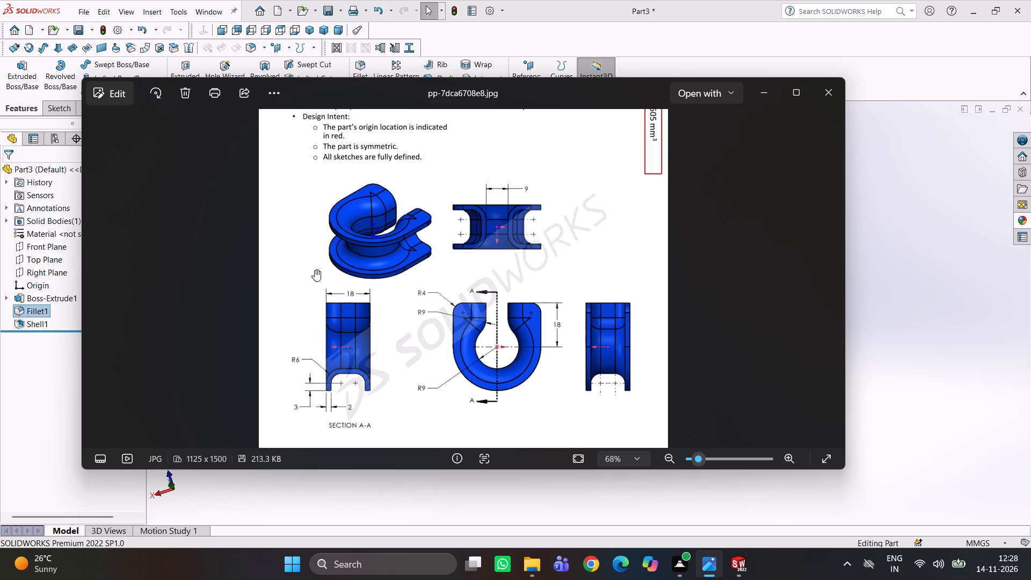
left_click(580, 488)
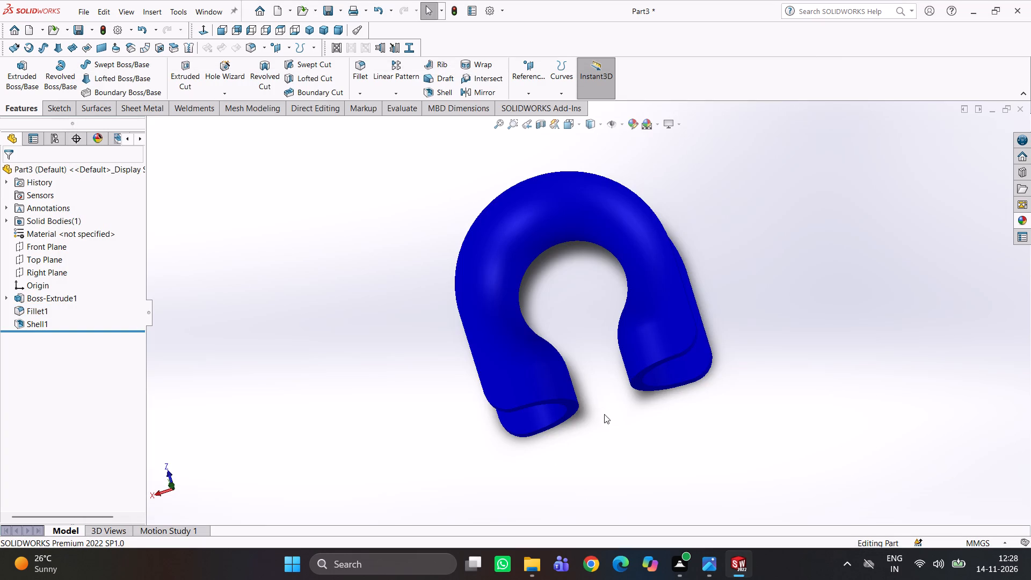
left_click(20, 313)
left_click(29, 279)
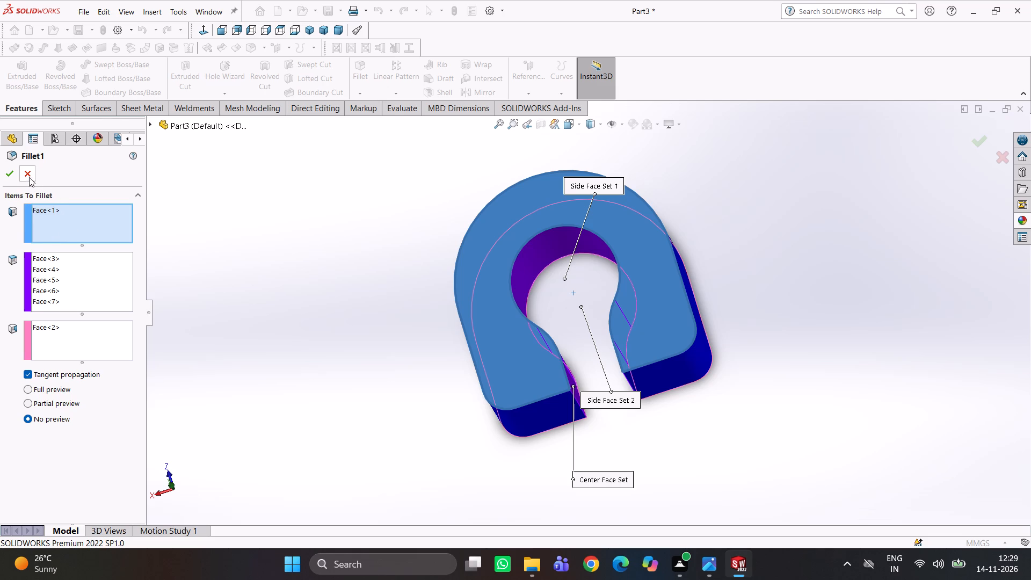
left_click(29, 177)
Delete the full round fillet Fillet1 from the part.
right_click(27, 311)
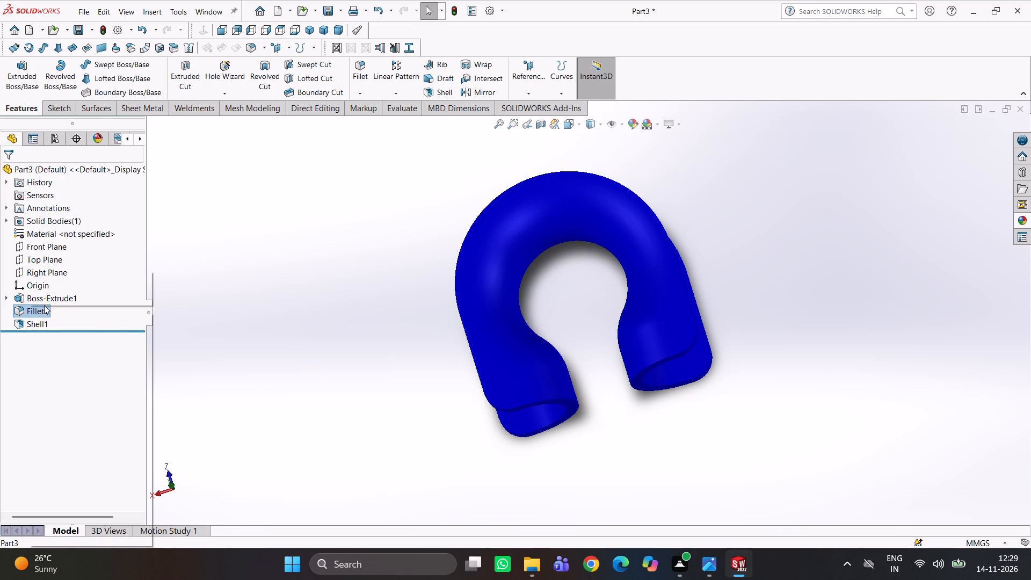
left_click(55, 373)
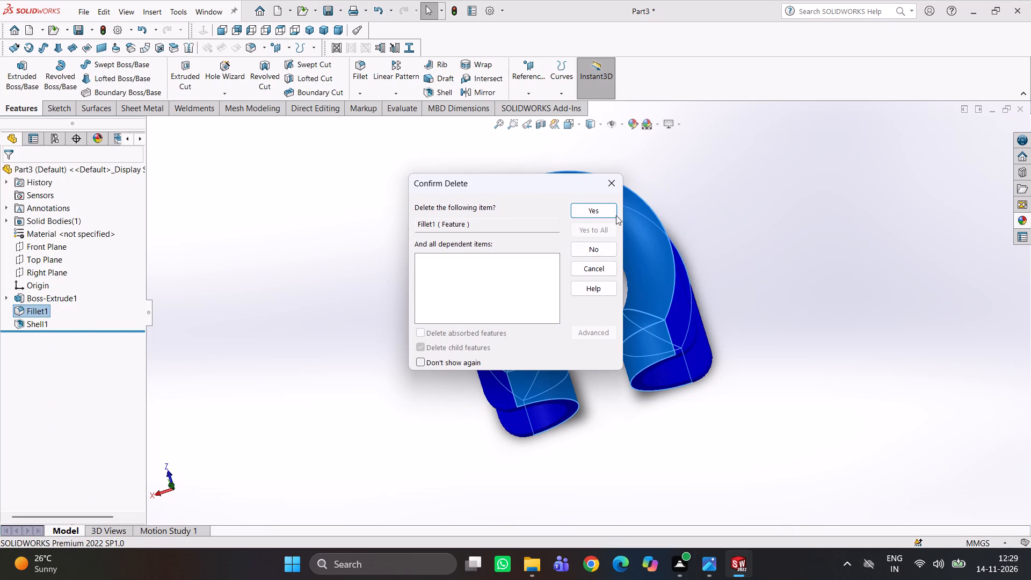
left_click(600, 209)
left_click(365, 302)
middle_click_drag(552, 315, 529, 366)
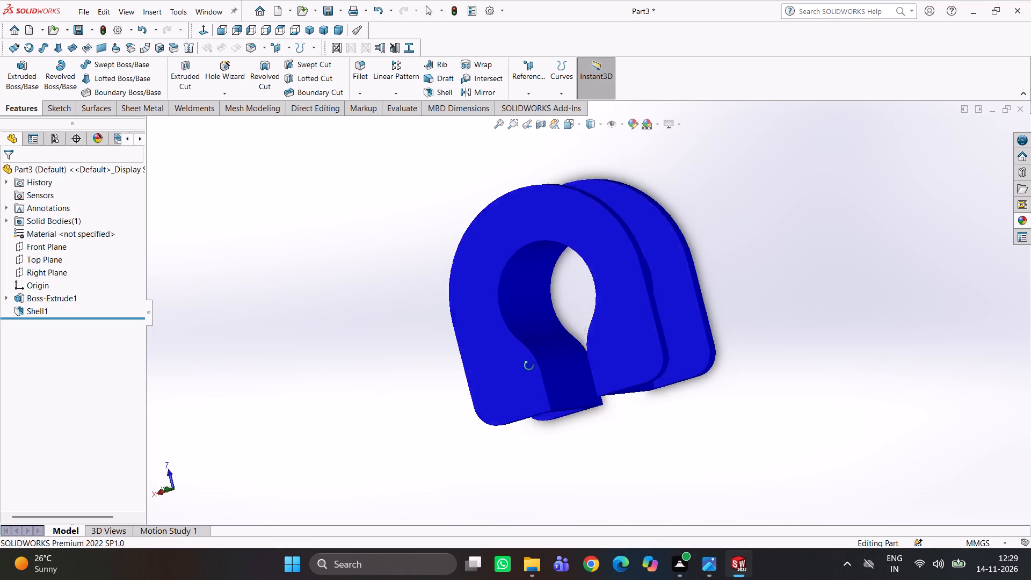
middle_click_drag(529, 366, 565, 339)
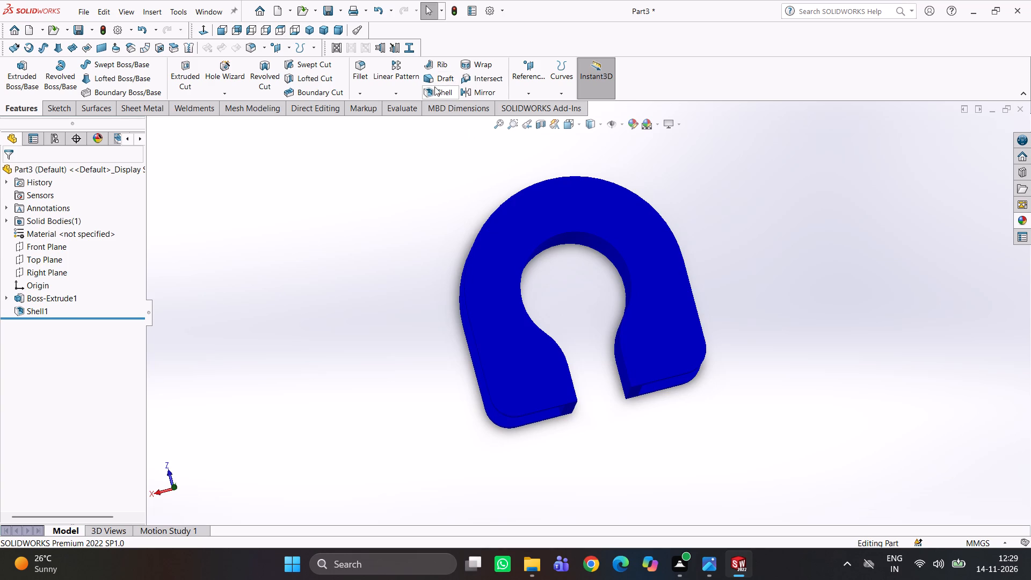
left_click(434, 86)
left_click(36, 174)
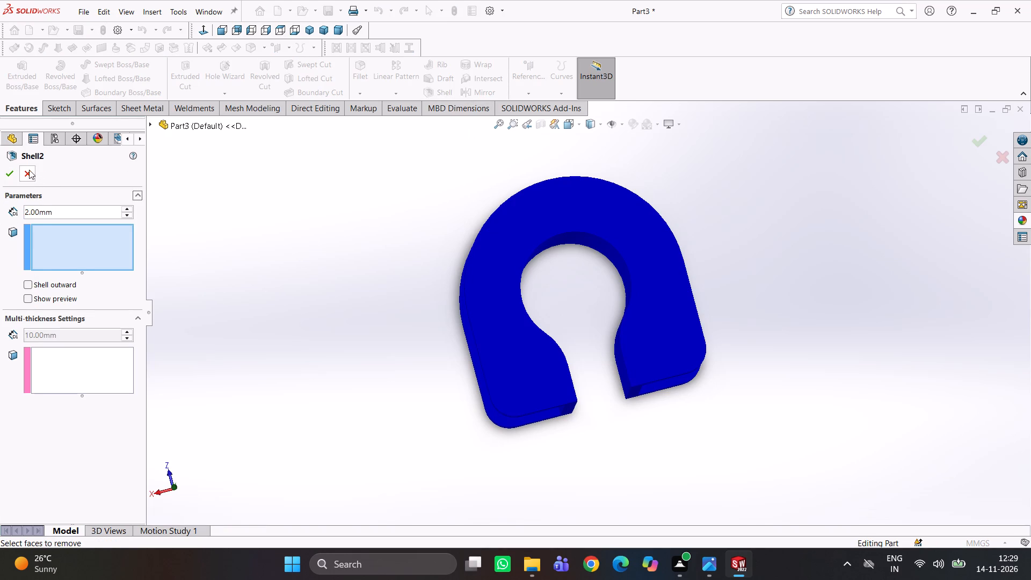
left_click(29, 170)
Fillet both inner edge loops of the hook with a 6 mm constant-size radius, displaying the model shaded with edges.
left_click(353, 76)
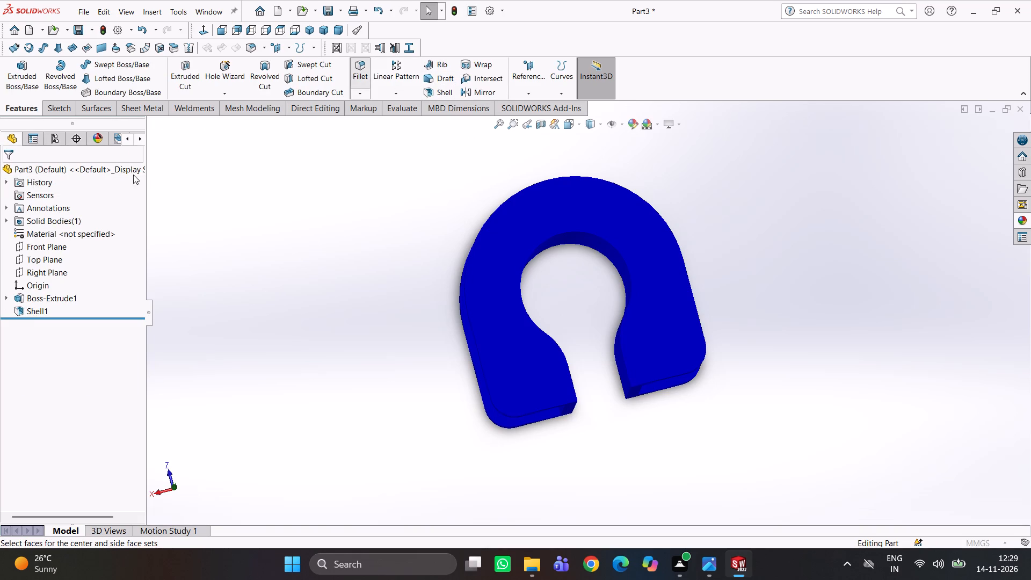
left_click(25, 229)
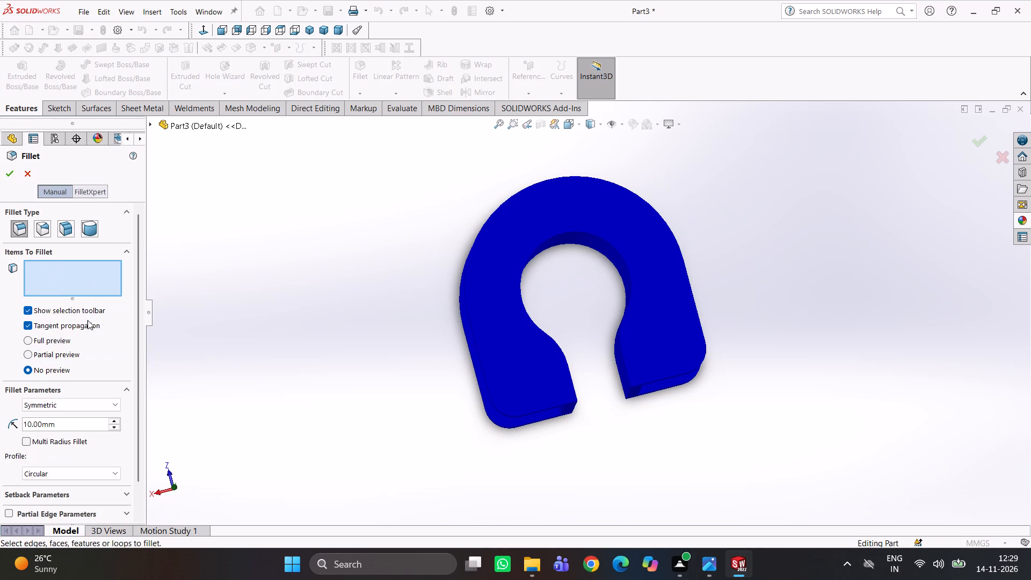
left_click_drag(78, 426, 8, 433)
key("6")
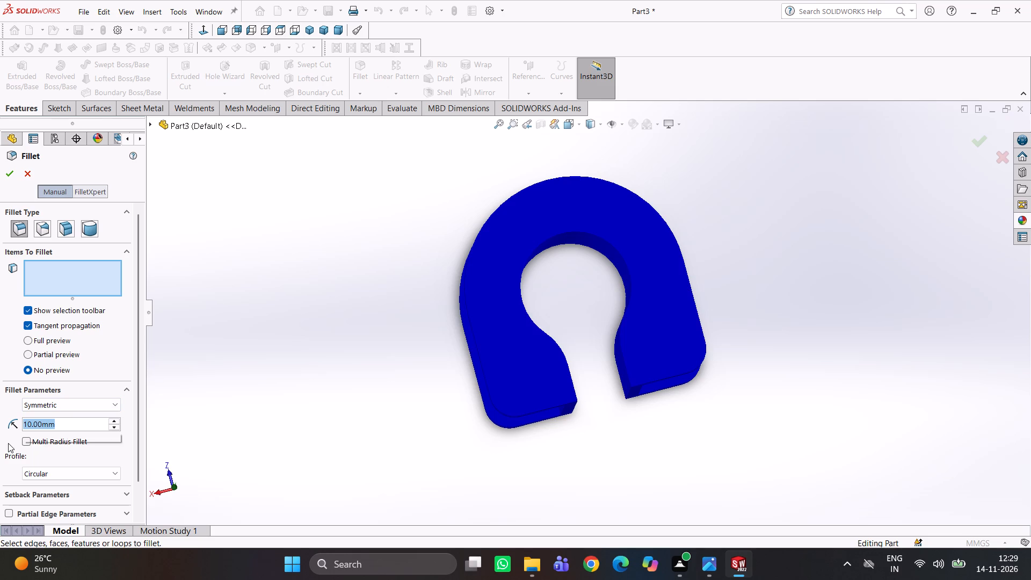
key("Return")
scroll(539, 376, "down", 4)
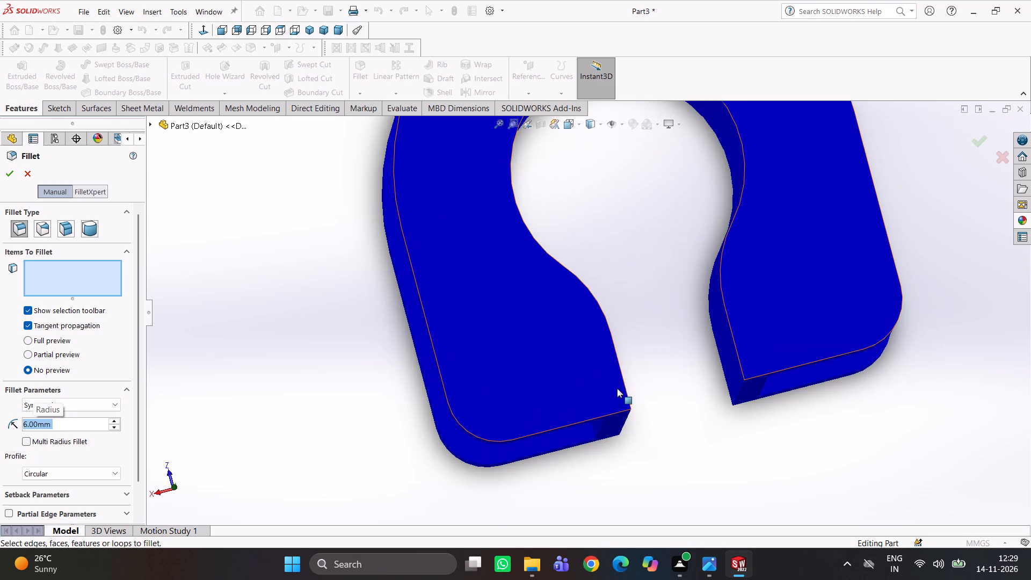
middle_click_drag(666, 397, 637, 405)
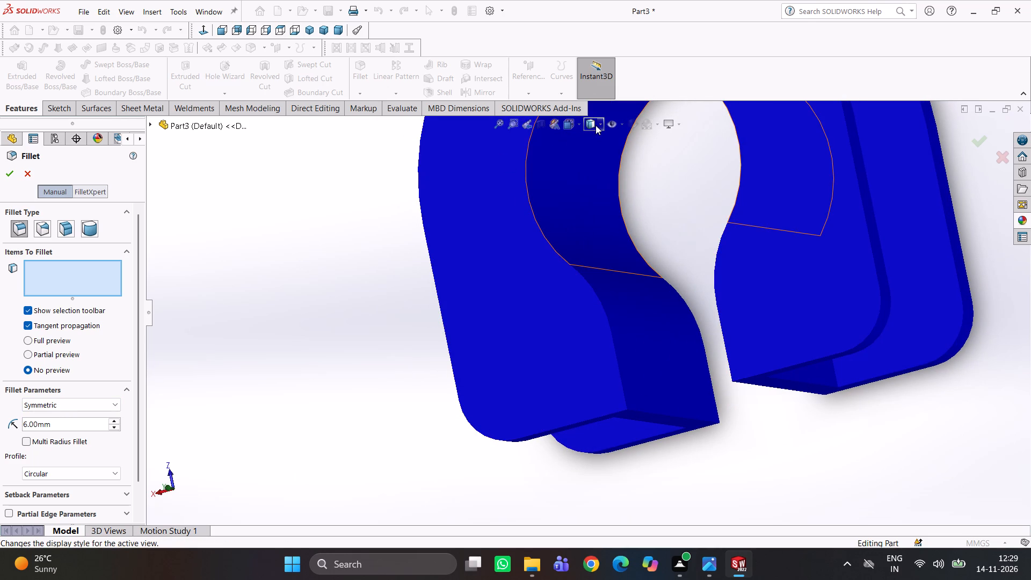
left_click(596, 125)
left_click(591, 137)
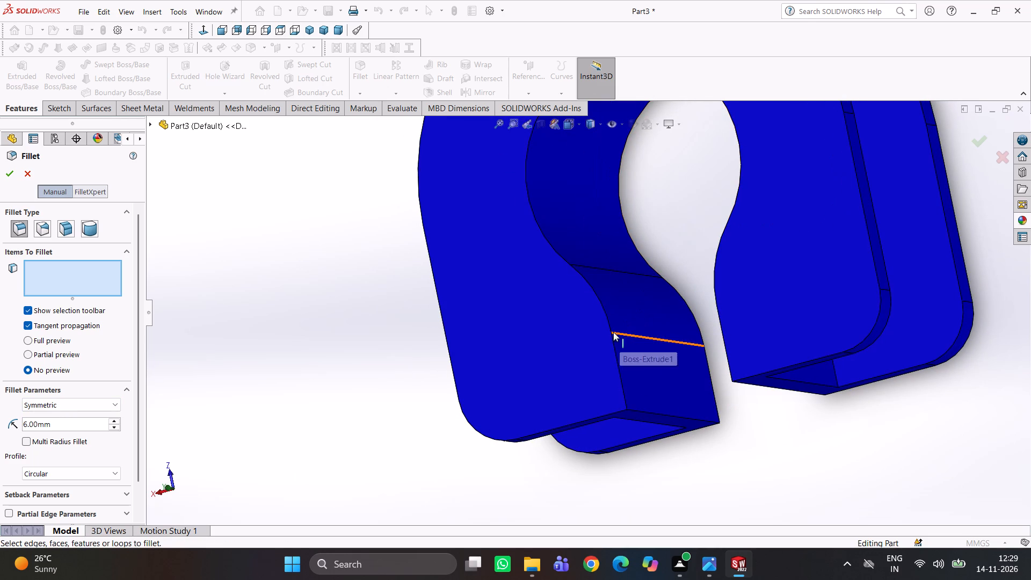
left_click(609, 326)
scroll(658, 350, "up", 3)
middle_click_drag(658, 350, 686, 349)
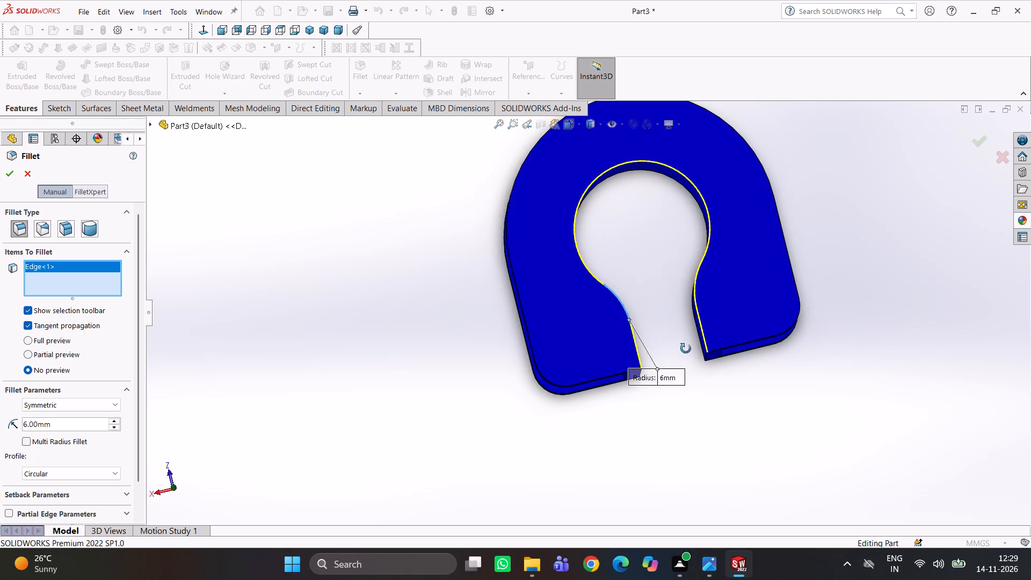
middle_click_drag(686, 349, 560, 219)
scroll(680, 303, "down", 3)
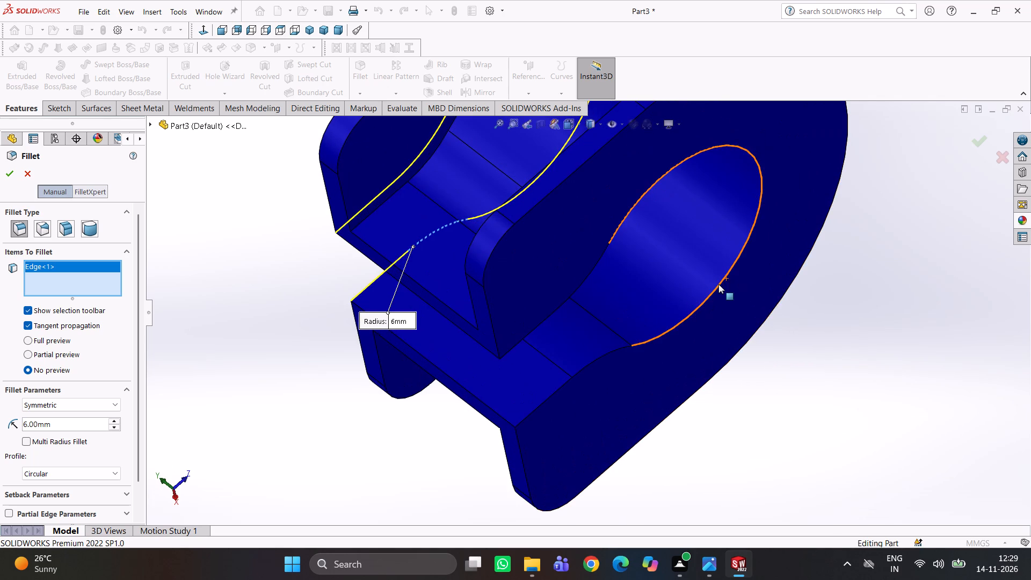
left_click(718, 284)
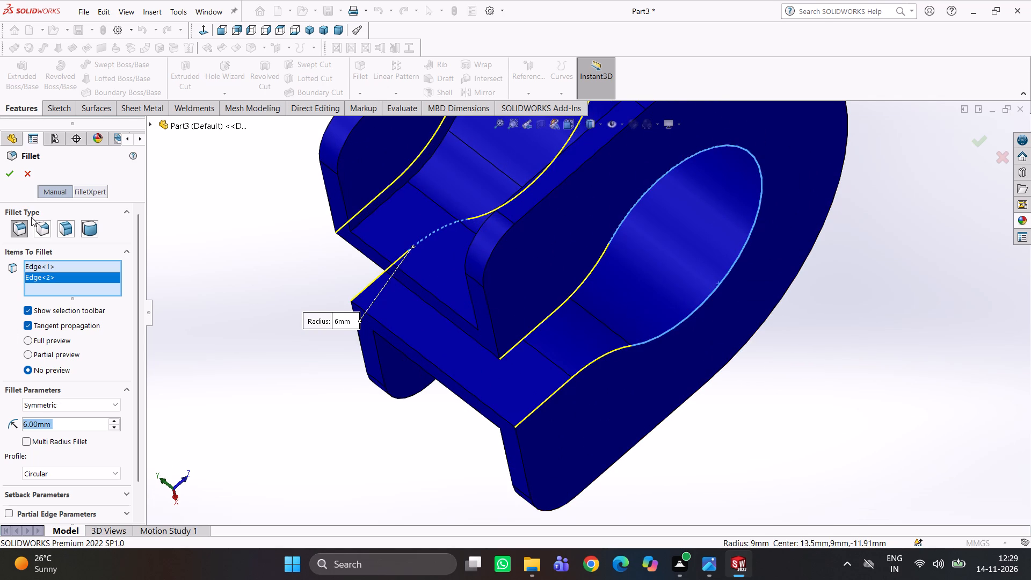
left_click(12, 178)
Examine the new inner edge fillets and how they meet the shelled interior of the hook.
middle_click_drag(158, 222, 287, 313)
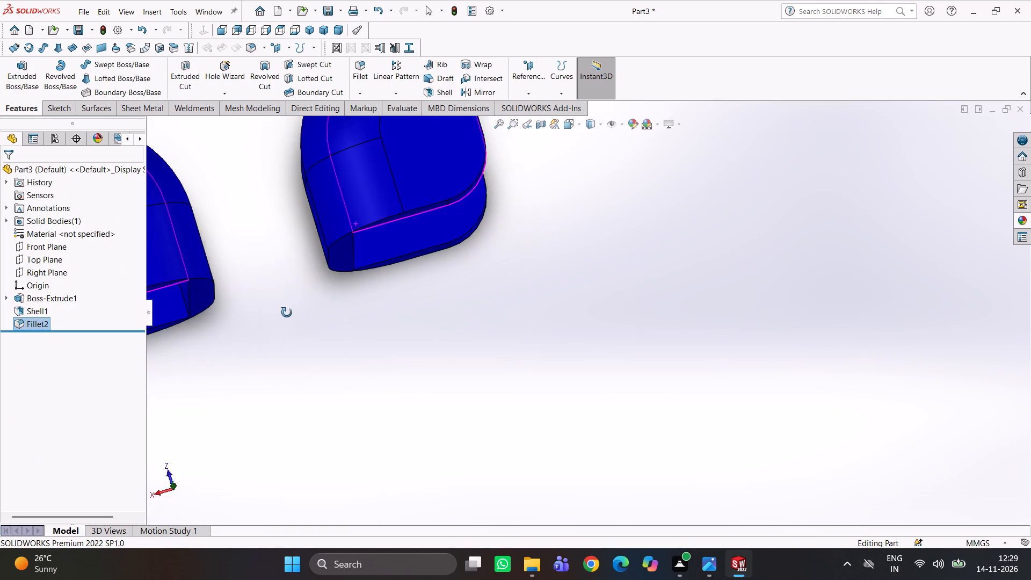
middle_click_drag(287, 313, 291, 309)
scroll(299, 294, "up", 6)
scroll(414, 284, "up", 2)
scroll(546, 287, "down", 1)
middle_click_drag(546, 298, 521, 311)
scroll(513, 282, "down", 4)
middle_click_drag(482, 281, 515, 307)
scroll(508, 310, "up", 4)
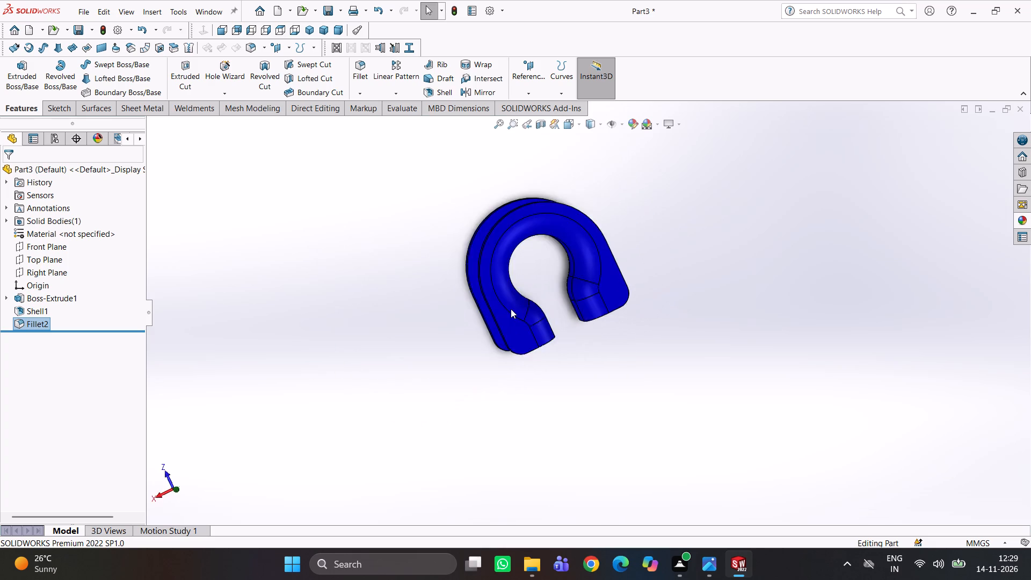
scroll(511, 309, "up", 1)
scroll(545, 275, "down", 5)
middle_click_drag(656, 270, 725, 383)
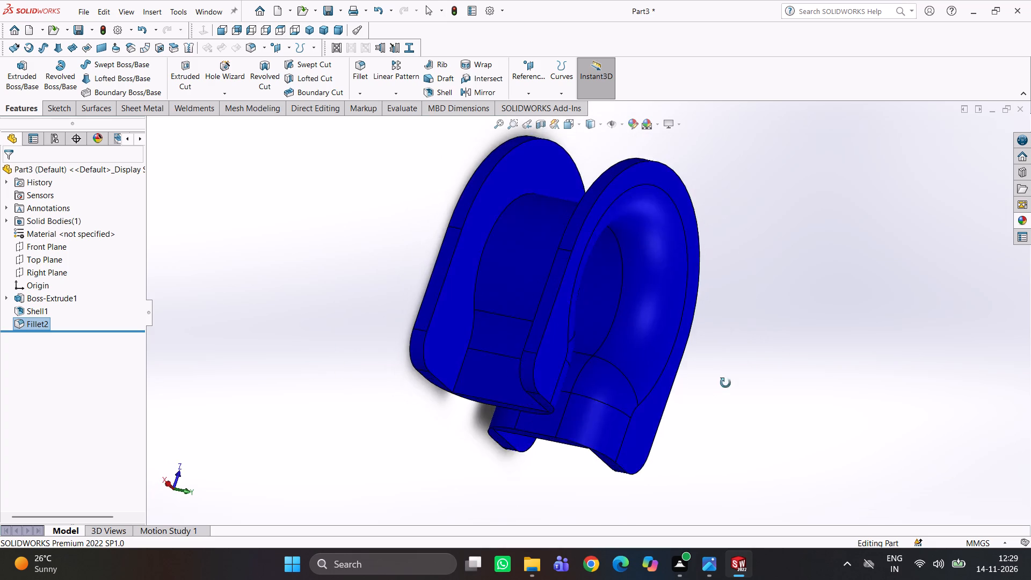
middle_click_drag(725, 383, 717, 240)
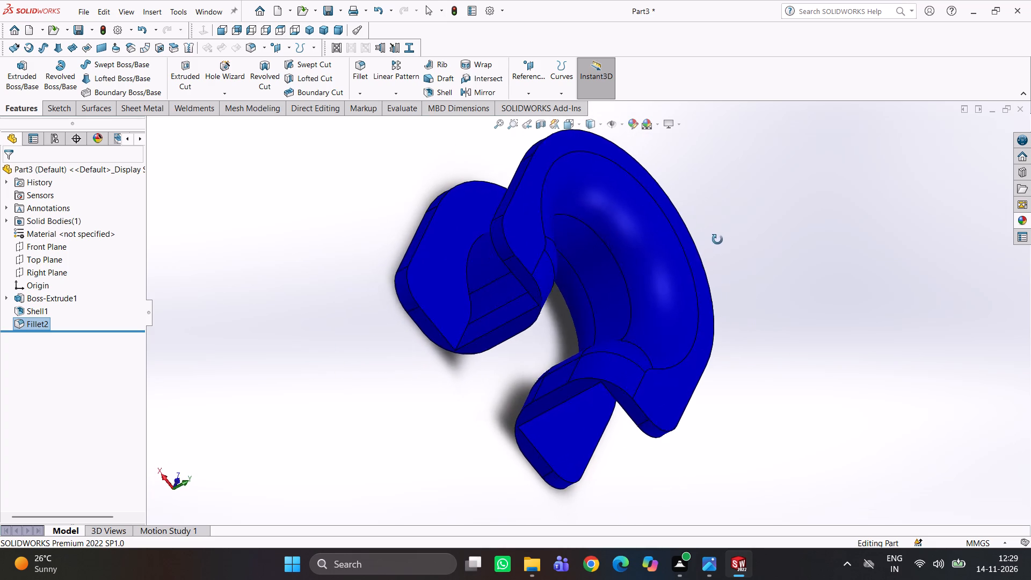
middle_click_drag(717, 240, 719, 234)
scroll(597, 324, "down", 3)
middle_click_drag(537, 311, 536, 298)
Delete the Shell1 feature from the part.
right_click(26, 310)
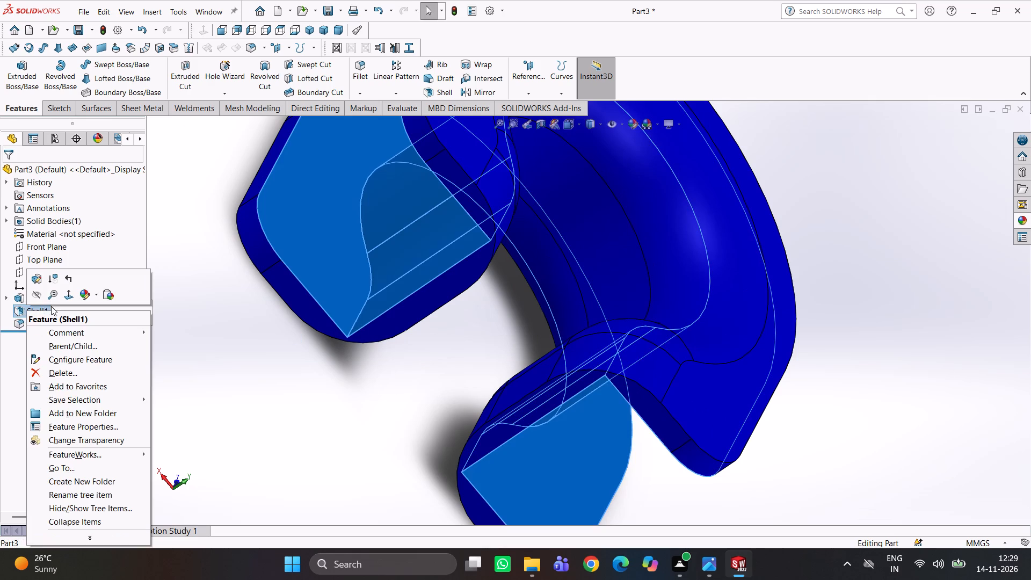
left_click(60, 372)
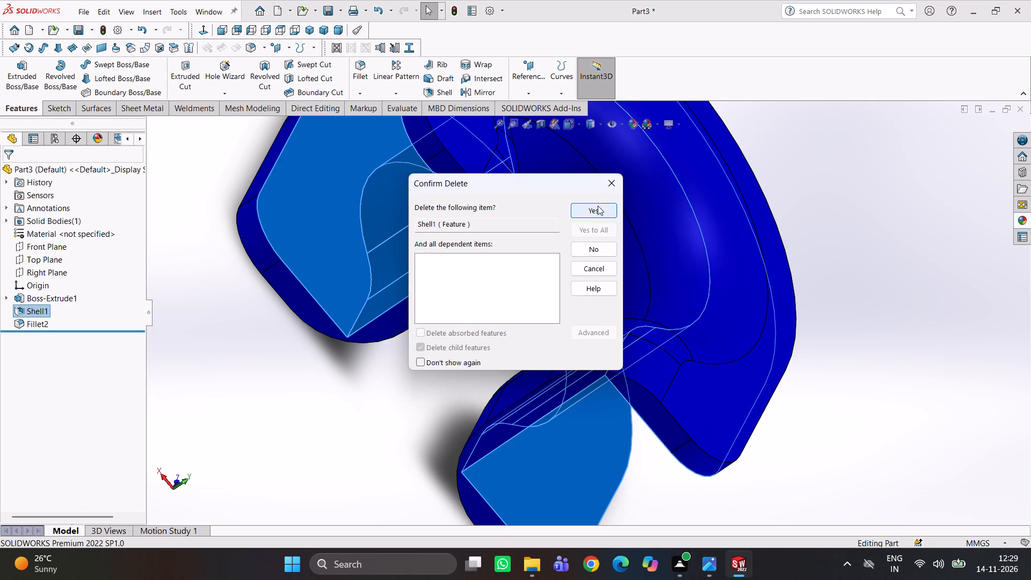
left_click(598, 206)
Shell the filleted hook to 2 mm thickness, removing its outer arc, both straight sides, both rounded corners and both end faces.
scroll(487, 300, "up", 2)
middle_click_drag(495, 308, 521, 382)
scroll(475, 327, "up", 5)
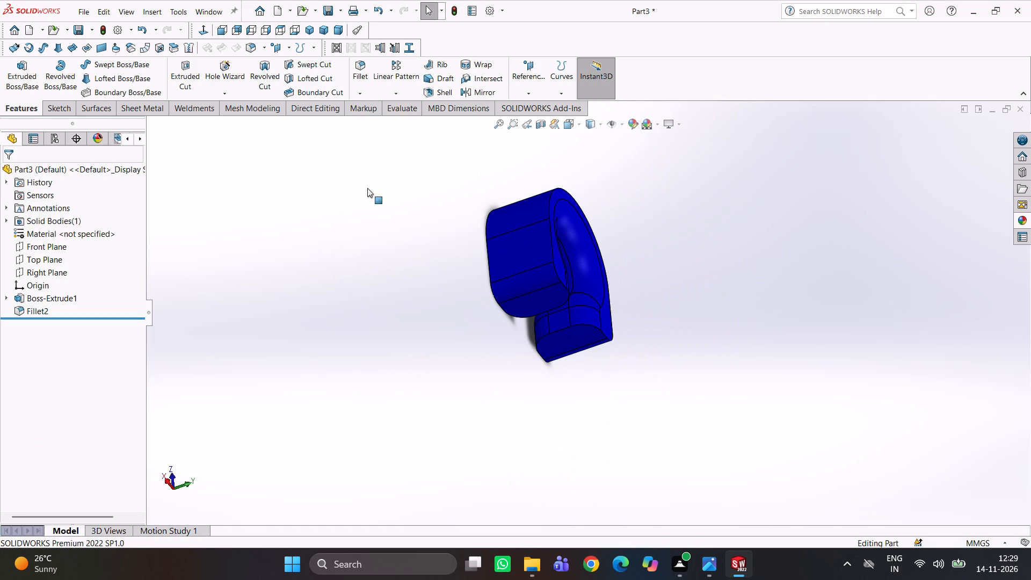
left_click(438, 89)
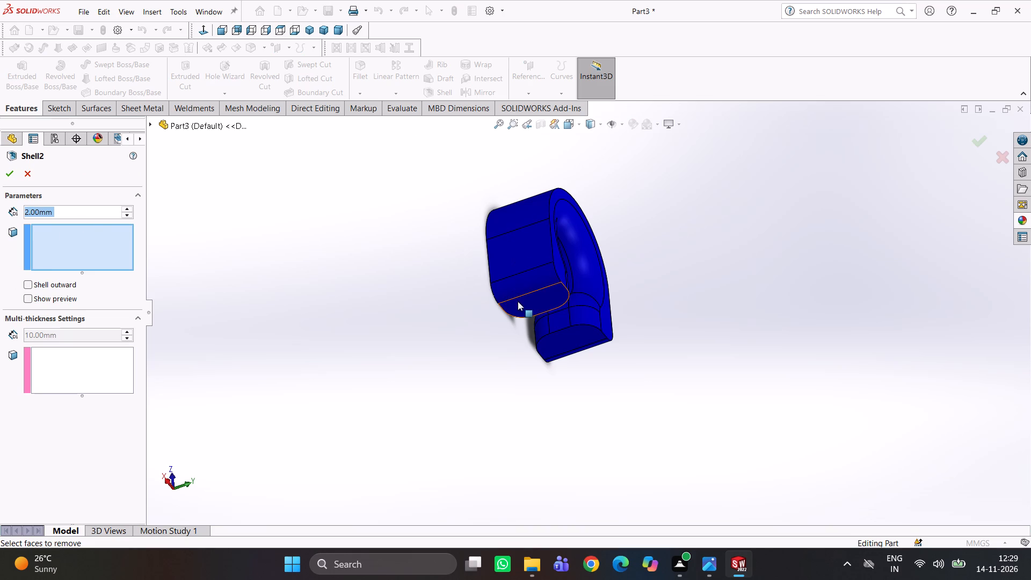
scroll(521, 300, "down", 4)
left_click(557, 315)
left_click(546, 281)
left_click(530, 228)
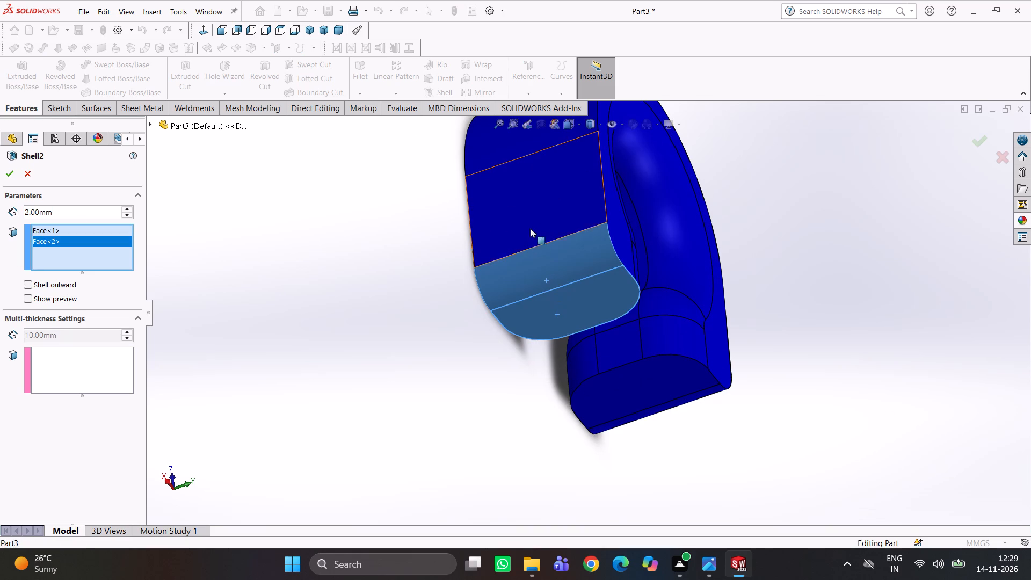
middle_click_drag(539, 243, 560, 322)
scroll(532, 275, "up", 5)
left_click(555, 225)
scroll(588, 226, "up", 4)
middle_click_drag(629, 263, 502, 177)
scroll(591, 301, "down", 9)
left_click(601, 288)
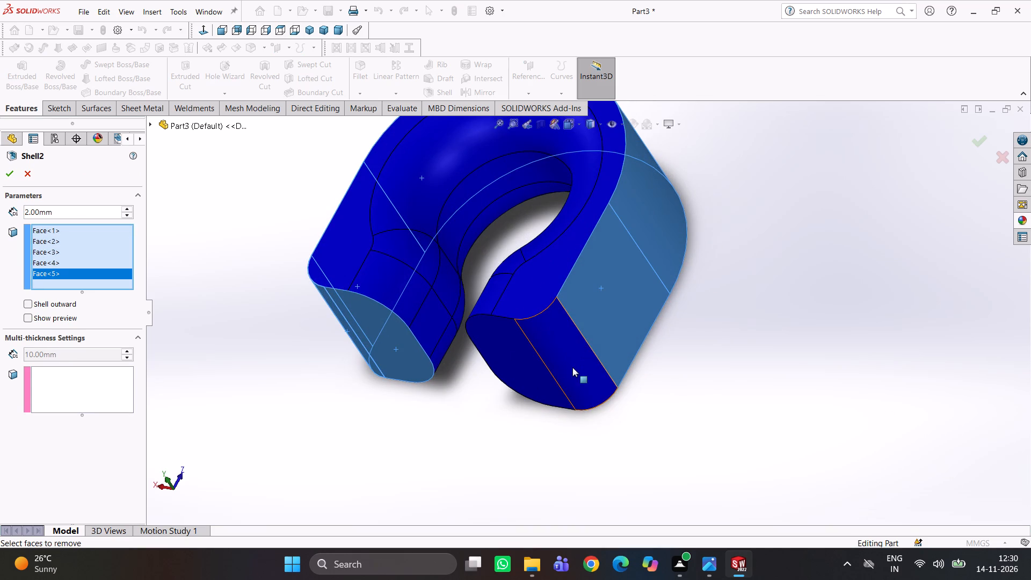
left_click(572, 367)
left_click(533, 374)
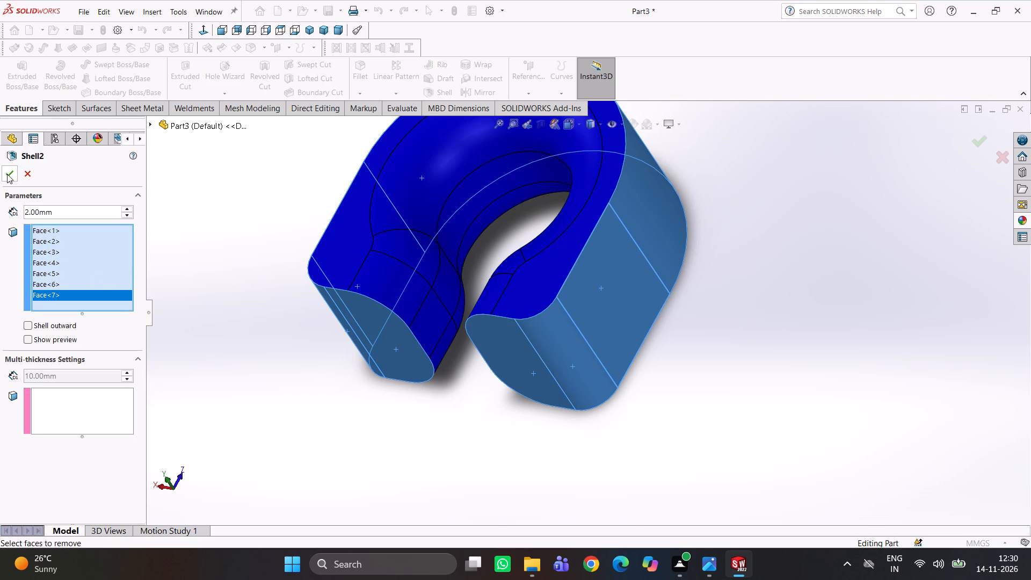
left_click(5, 170)
Examine the re-shelled hook's wall, flared rims and open ends from all sides.
middle_click_drag(541, 396, 595, 265)
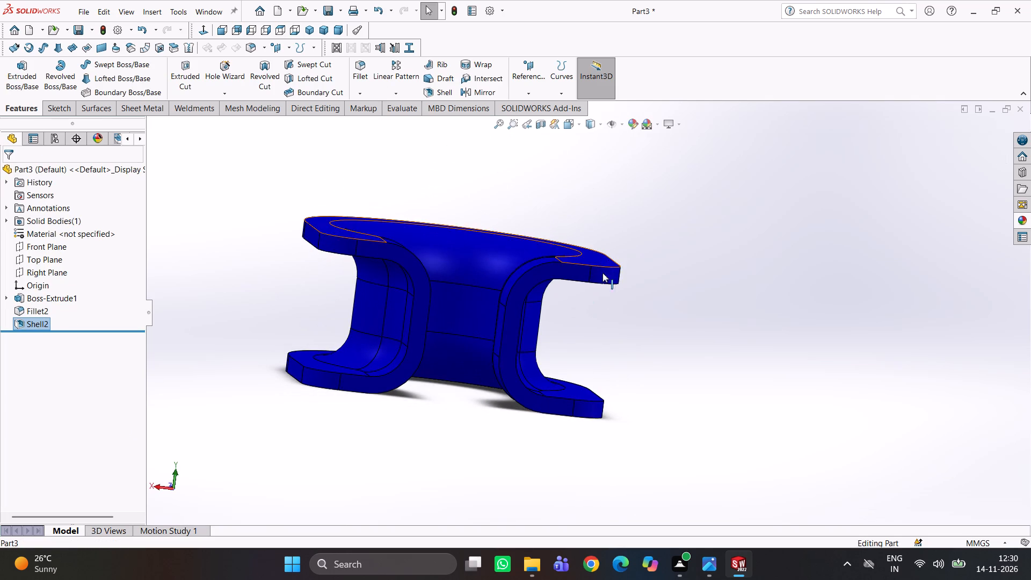
left_click(678, 326)
middle_click_drag(685, 323, 667, 509)
scroll(495, 376, "up", 2)
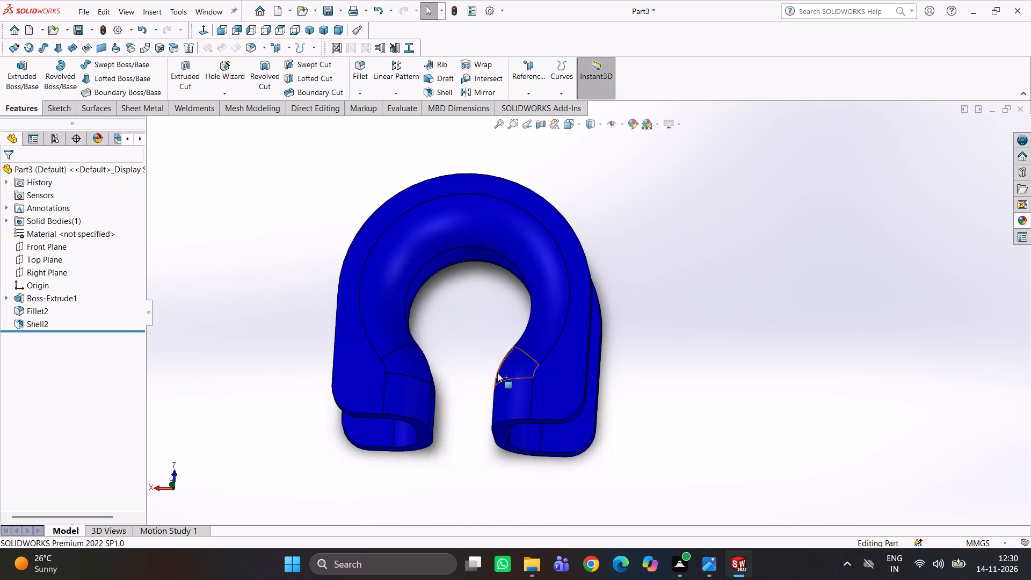
scroll(497, 373, "up", 1)
middle_click_drag(502, 372, 500, 433)
scroll(496, 347, "down", 3)
middle_click_drag(532, 336, 648, 248)
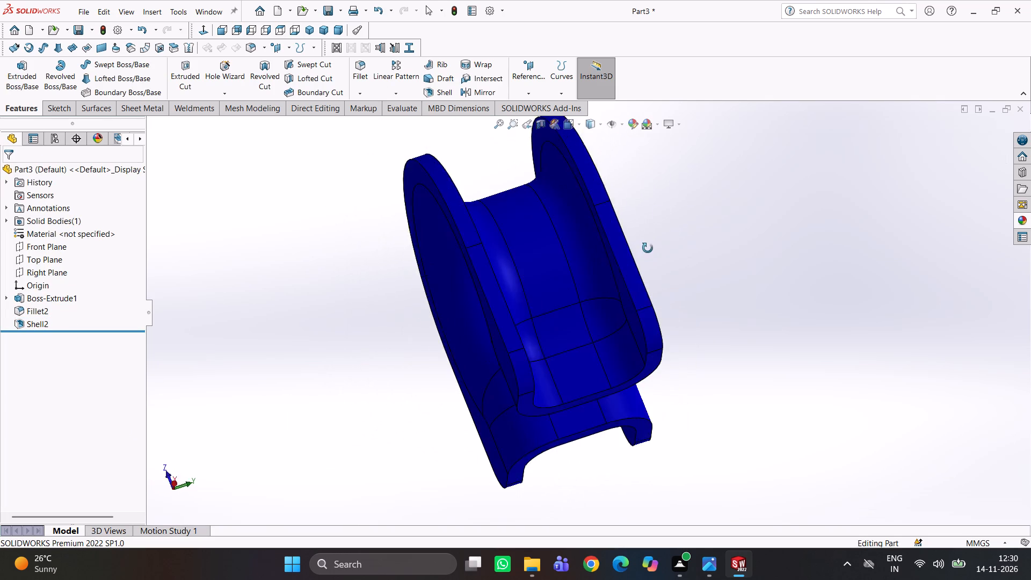
middle_click_drag(648, 248, 677, 182)
scroll(568, 285, "down", 2)
middle_click_drag(578, 328, 536, 220)
scroll(571, 271, "up", 3)
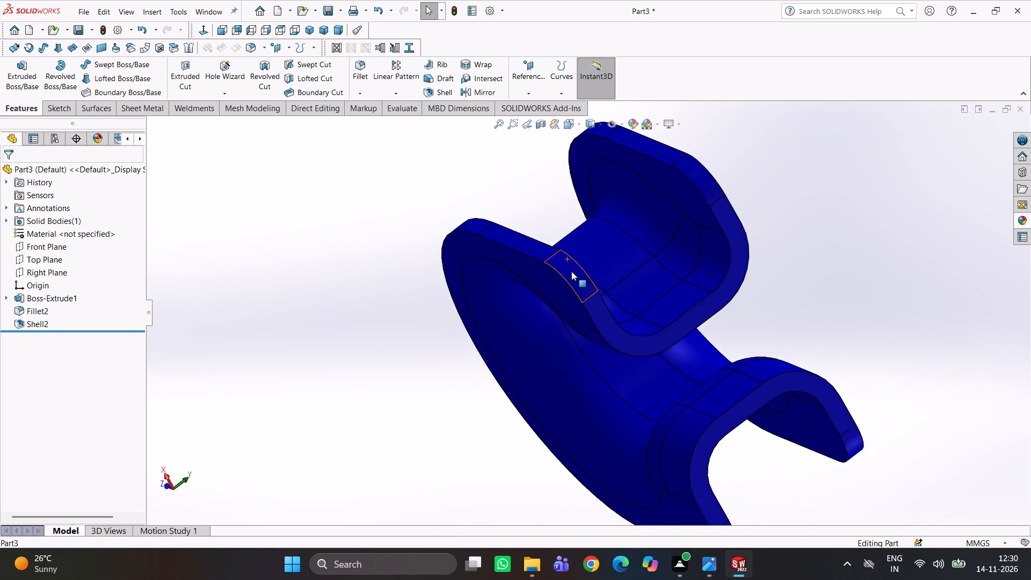
scroll(571, 271, "up", 1)
middle_click_drag(643, 289, 493, 313)
scroll(534, 307, "down", 3)
middle_click_drag(576, 312, 618, 331)
scroll(619, 352, "up", 2)
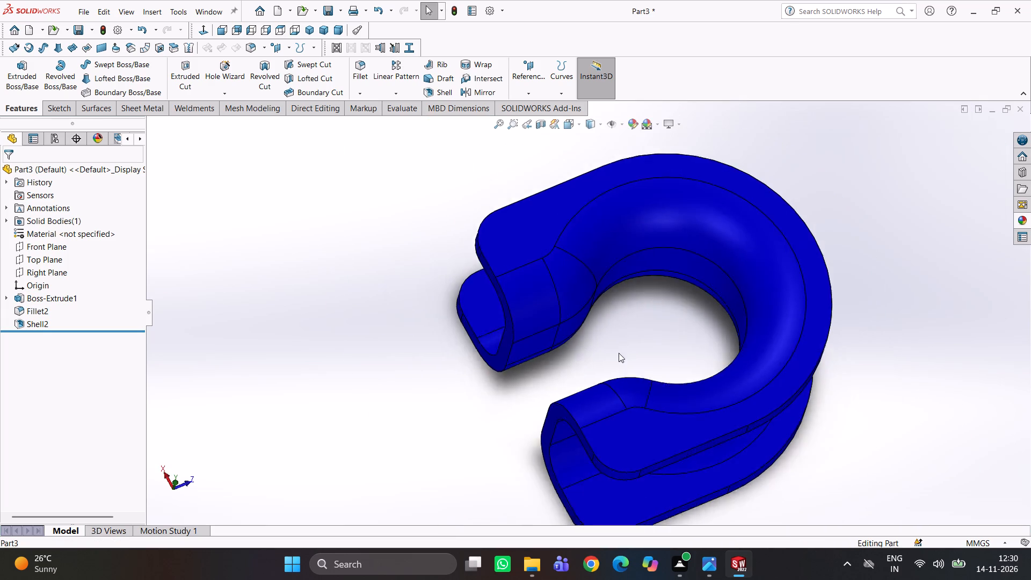
scroll(619, 353, "up", 2)
scroll(709, 350, "down", 2)
middle_click_drag(700, 347, 687, 305)
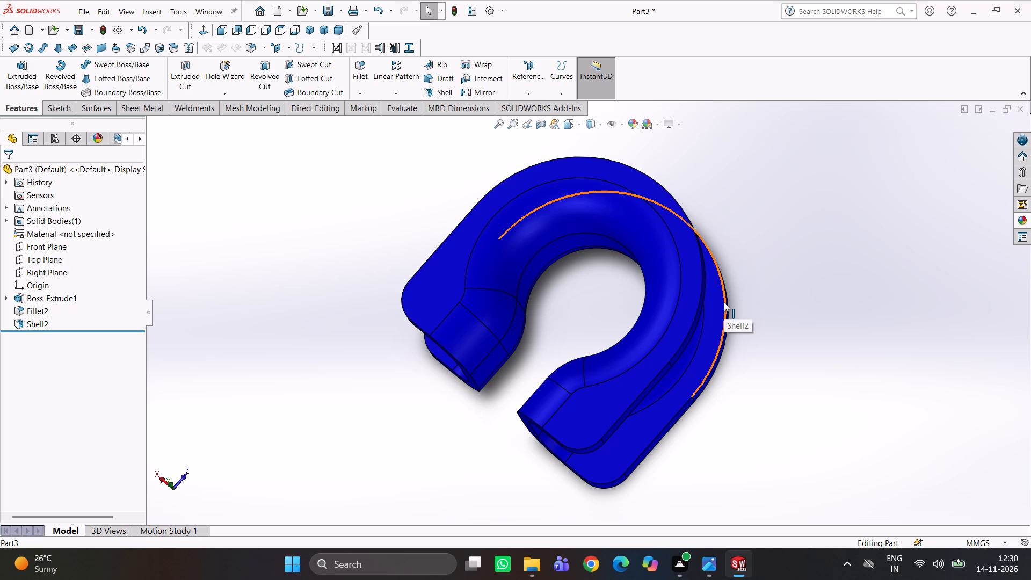
Examine the outer channel between the hook's two flared rims.
left_click(847, 302)
scroll(739, 306, "down", 2)
middle_click_drag(740, 306, 770, 357)
scroll(702, 307, "up", 3)
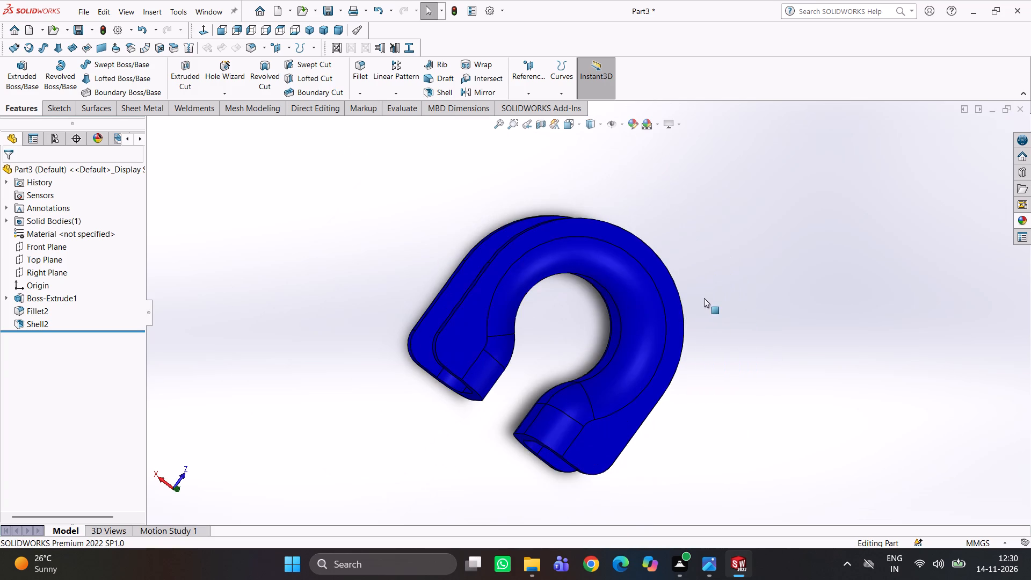
middle_click_drag(704, 298, 623, 289)
scroll(606, 301, "down", 3)
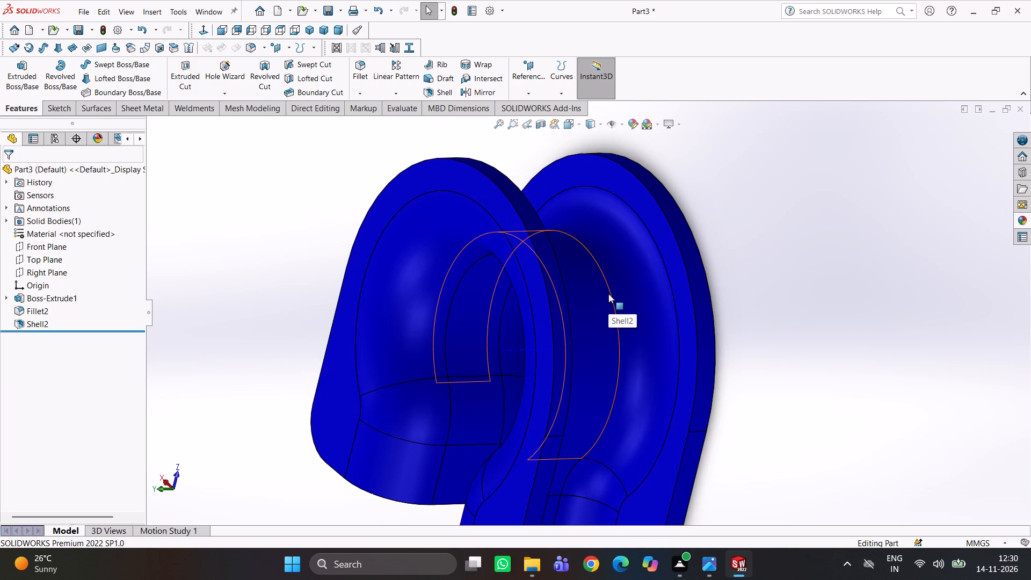
scroll(613, 299, "down", 3)
scroll(611, 304, "up", 3)
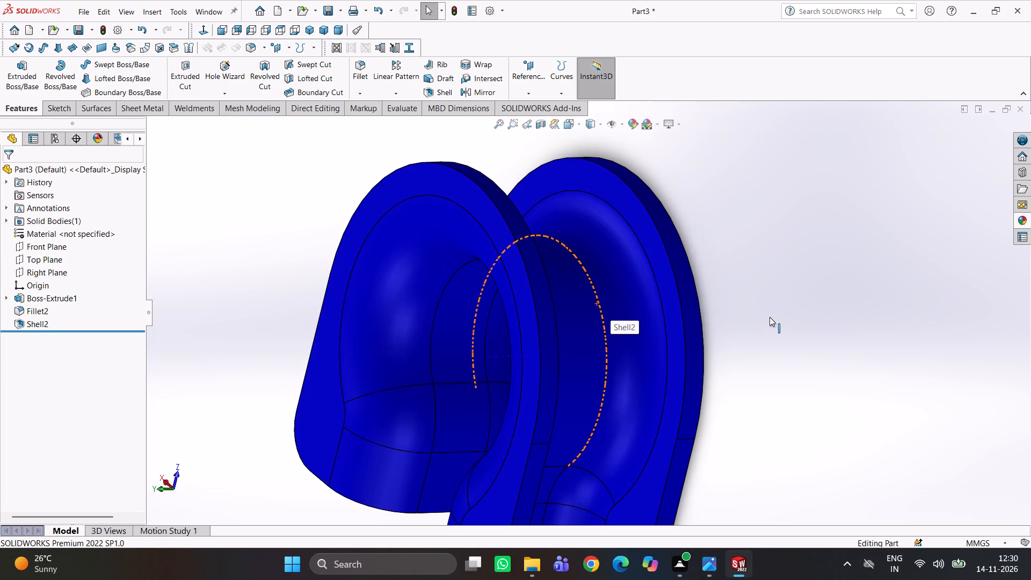
left_click(773, 303)
scroll(740, 330, "up", 2)
middle_click_drag(702, 311, 627, 257)
scroll(585, 317, "down", 4)
middle_click_drag(585, 317, 641, 339)
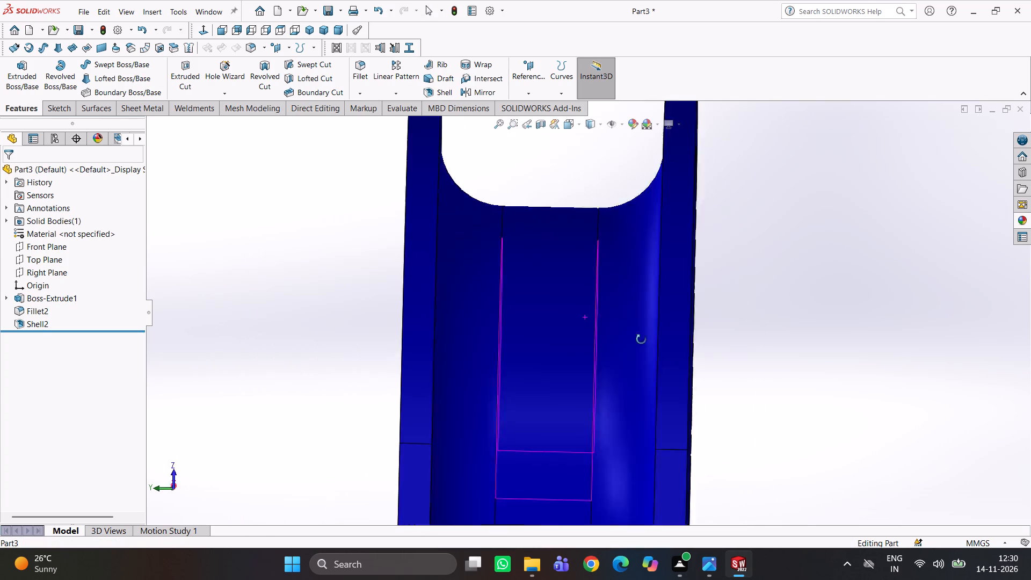
middle_click_drag(641, 339, 642, 340)
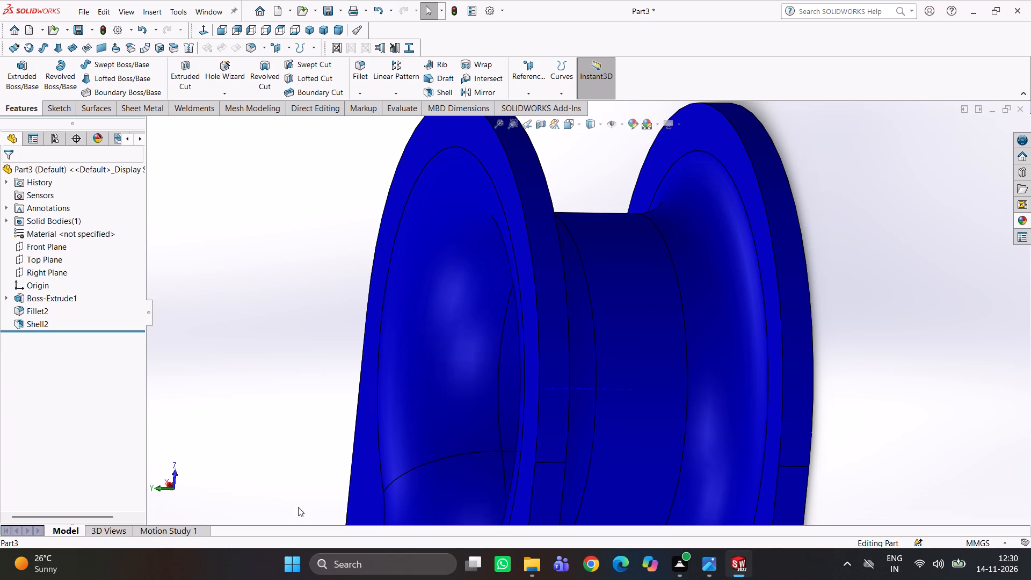
Examine the hook's inner opening, filleted throat and open leg ends.
scroll(522, 401, "up", 4)
middle_click_drag(548, 402, 641, 372)
scroll(583, 375, "down", 5)
middle_click_drag(586, 375, 576, 390)
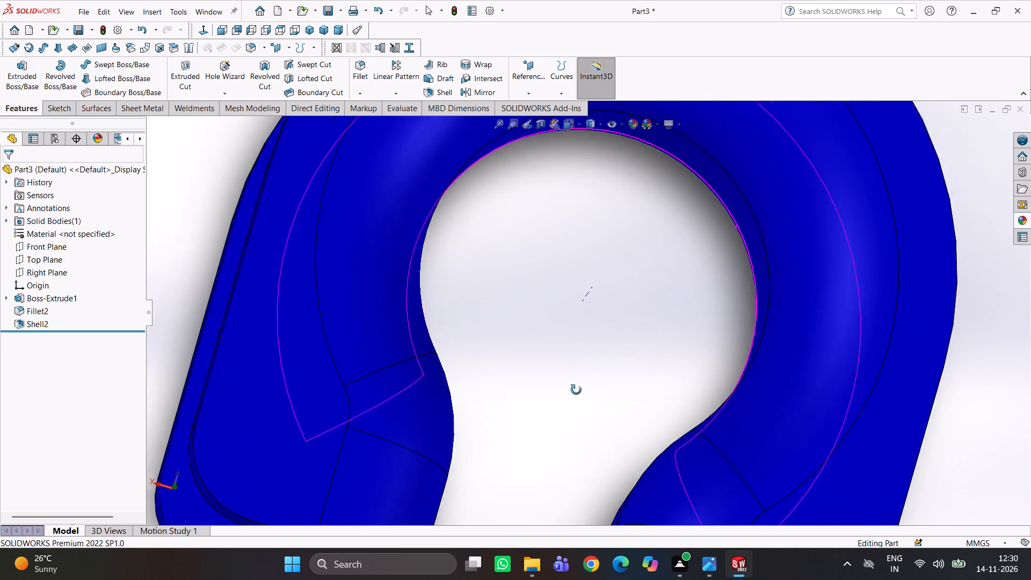
middle_click_drag(576, 390, 575, 391)
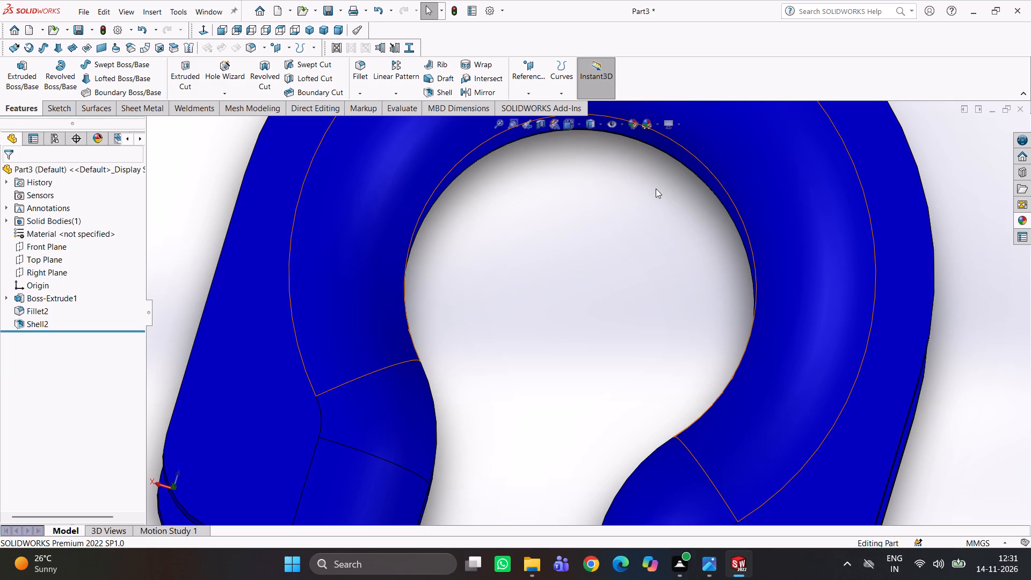
scroll(631, 271, "up", 3)
middle_click_drag(634, 269, 681, 212)
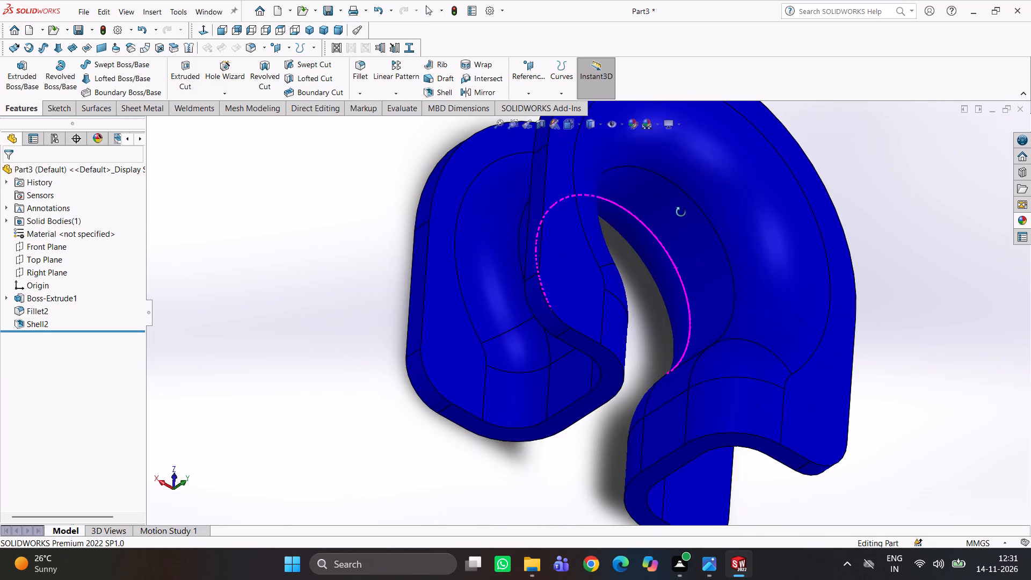
middle_click_drag(681, 212, 679, 208)
scroll(637, 245, "up", 3)
middle_click_drag(644, 253, 557, 120)
scroll(617, 311, "down", 3)
middle_click_drag(616, 313, 674, 336)
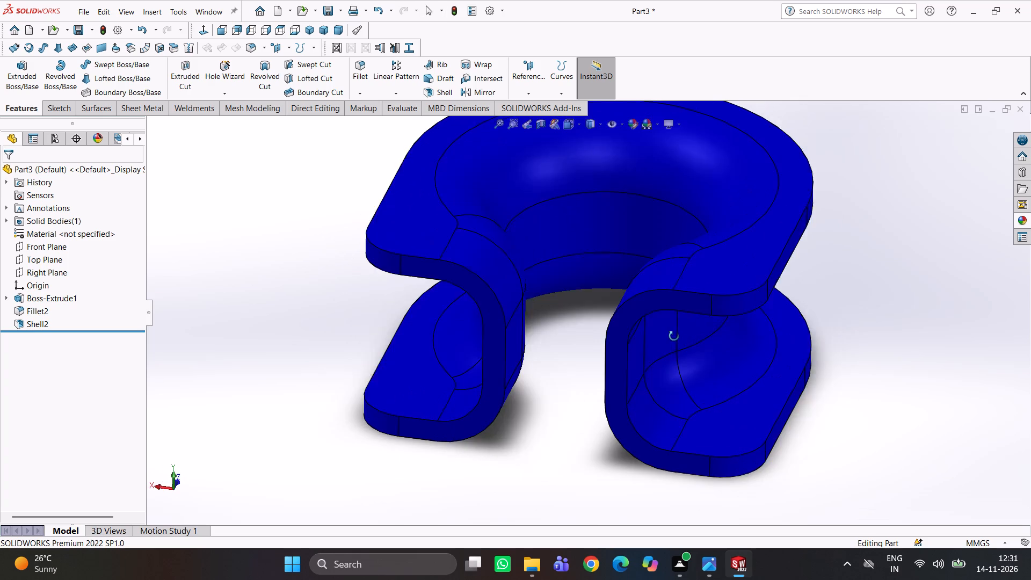
middle_click_drag(674, 336, 675, 336)
scroll(576, 291, "down", 5)
middle_click_drag(607, 286, 607, 356)
scroll(607, 356, "up", 5)
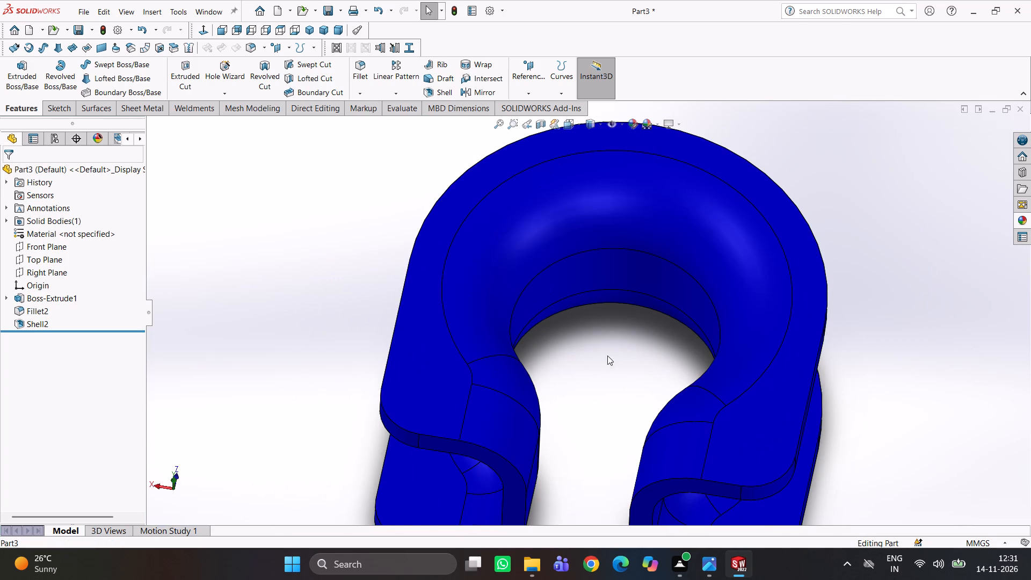
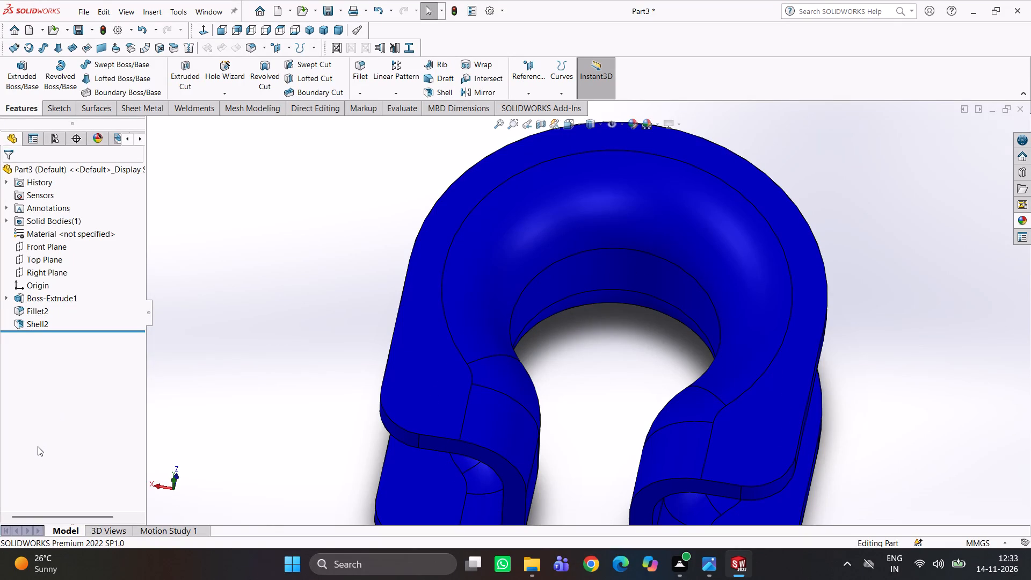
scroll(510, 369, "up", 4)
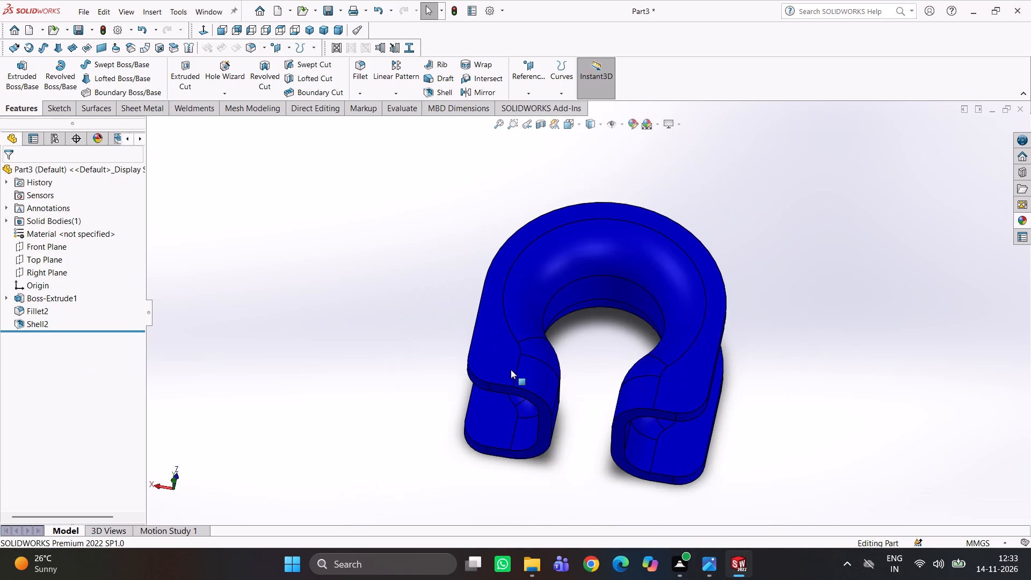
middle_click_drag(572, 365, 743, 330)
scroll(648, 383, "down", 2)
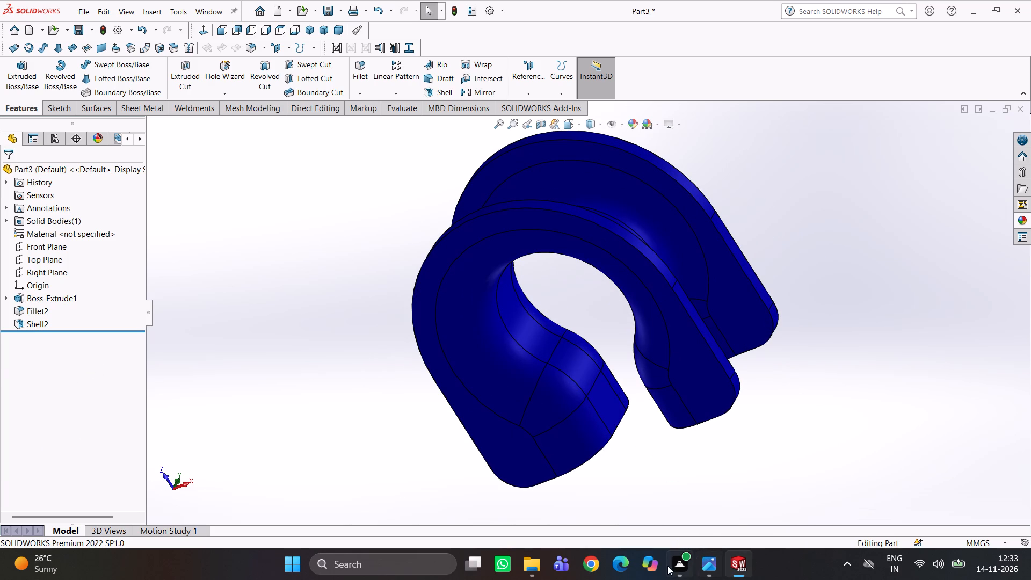
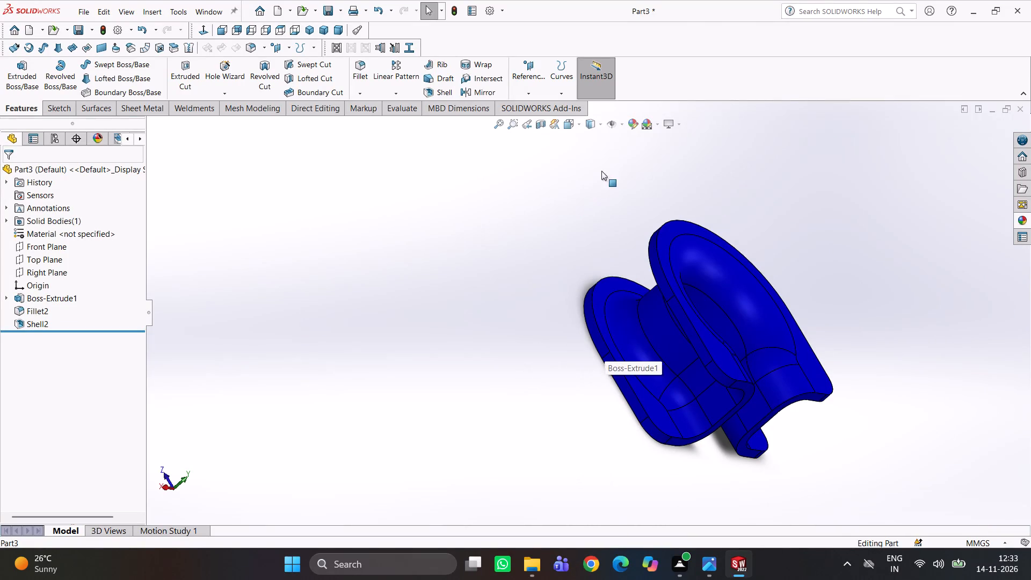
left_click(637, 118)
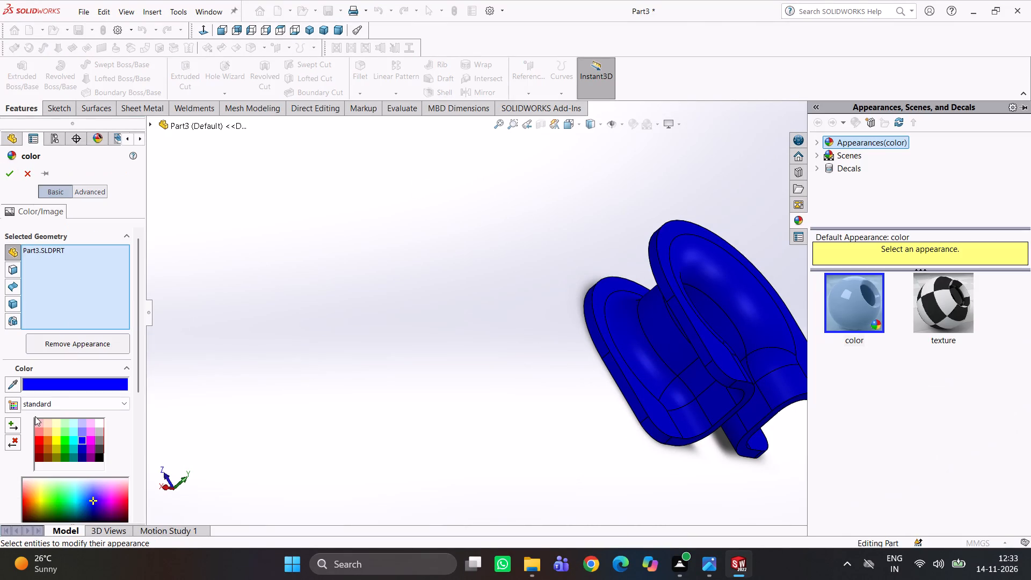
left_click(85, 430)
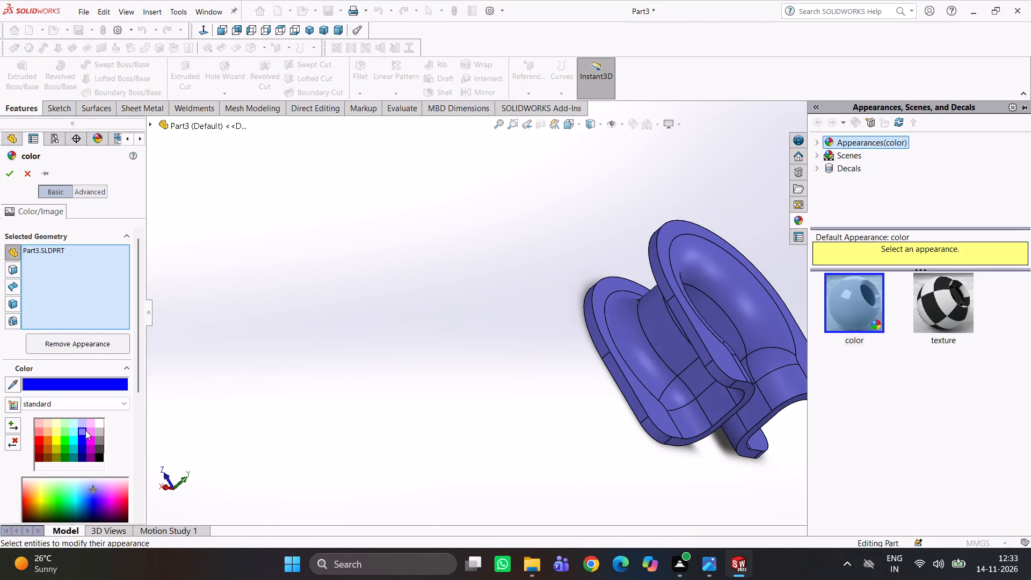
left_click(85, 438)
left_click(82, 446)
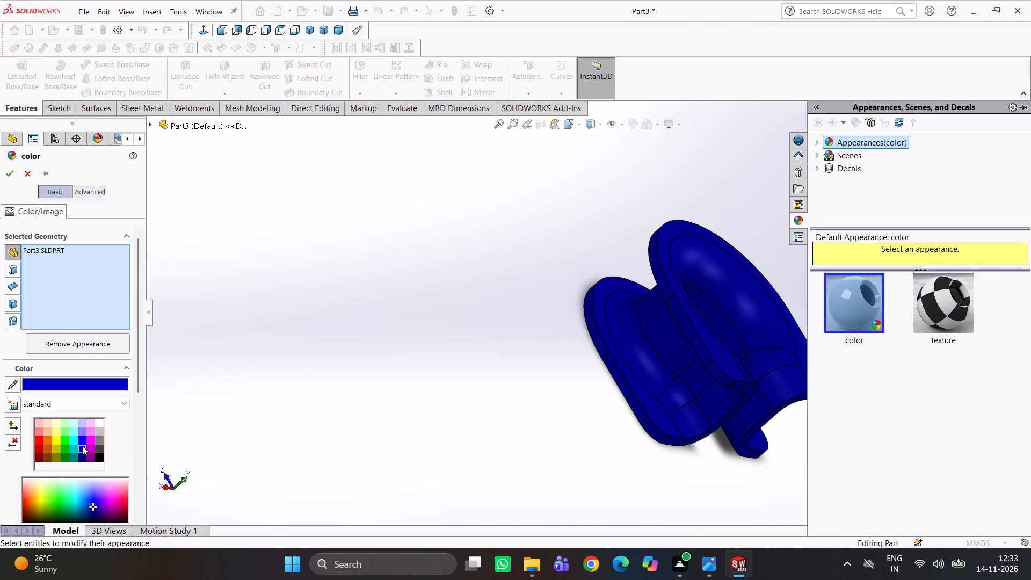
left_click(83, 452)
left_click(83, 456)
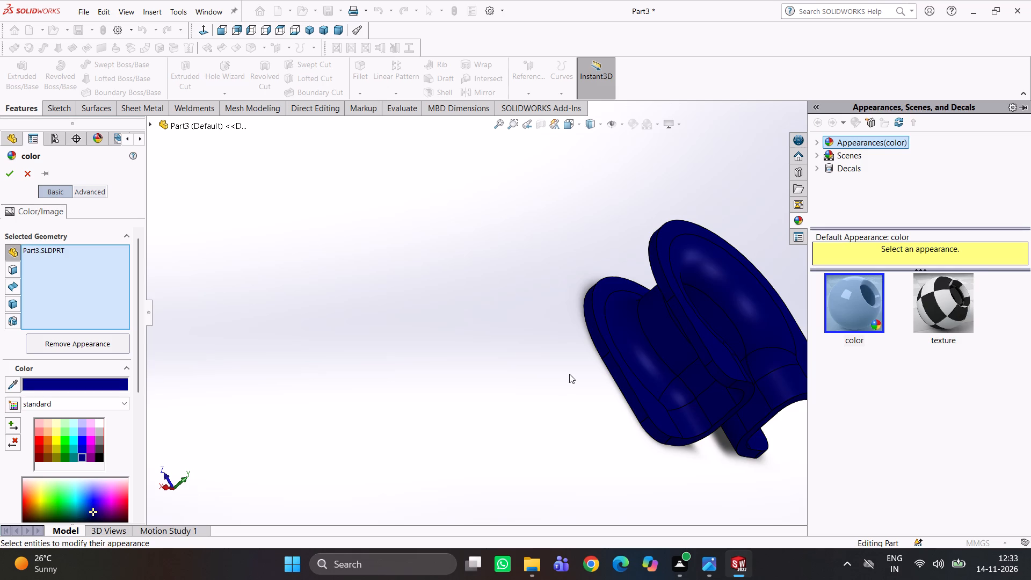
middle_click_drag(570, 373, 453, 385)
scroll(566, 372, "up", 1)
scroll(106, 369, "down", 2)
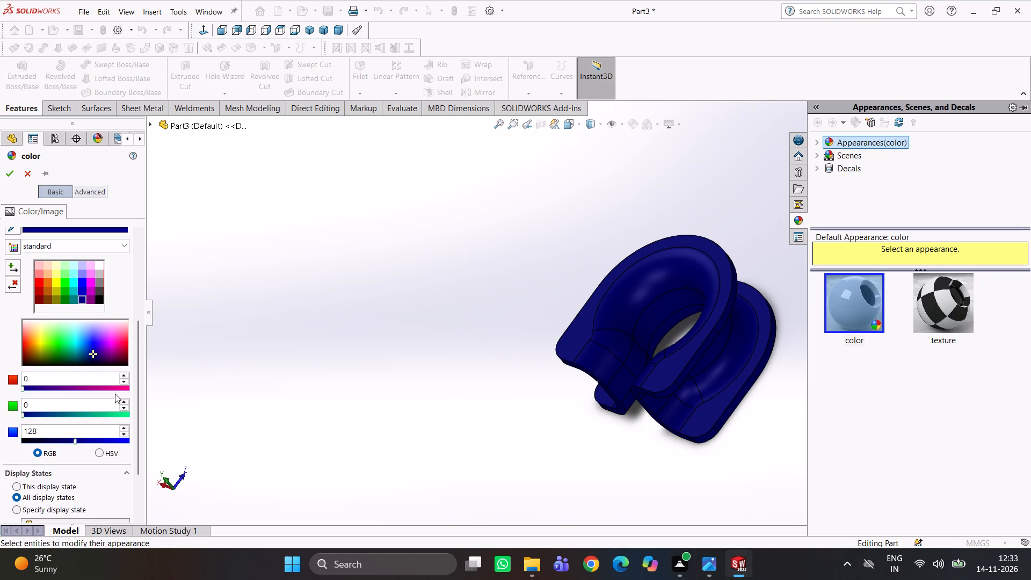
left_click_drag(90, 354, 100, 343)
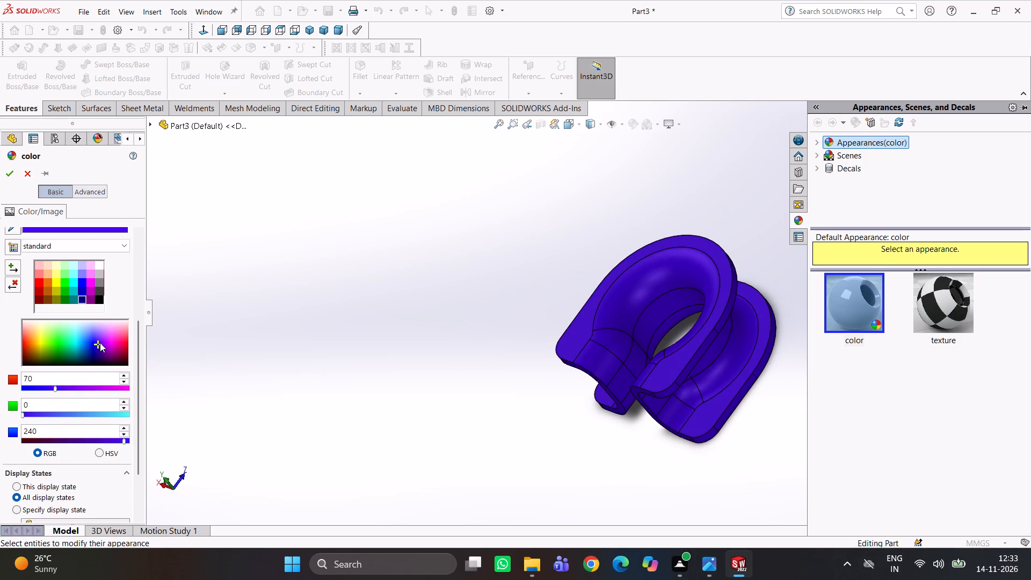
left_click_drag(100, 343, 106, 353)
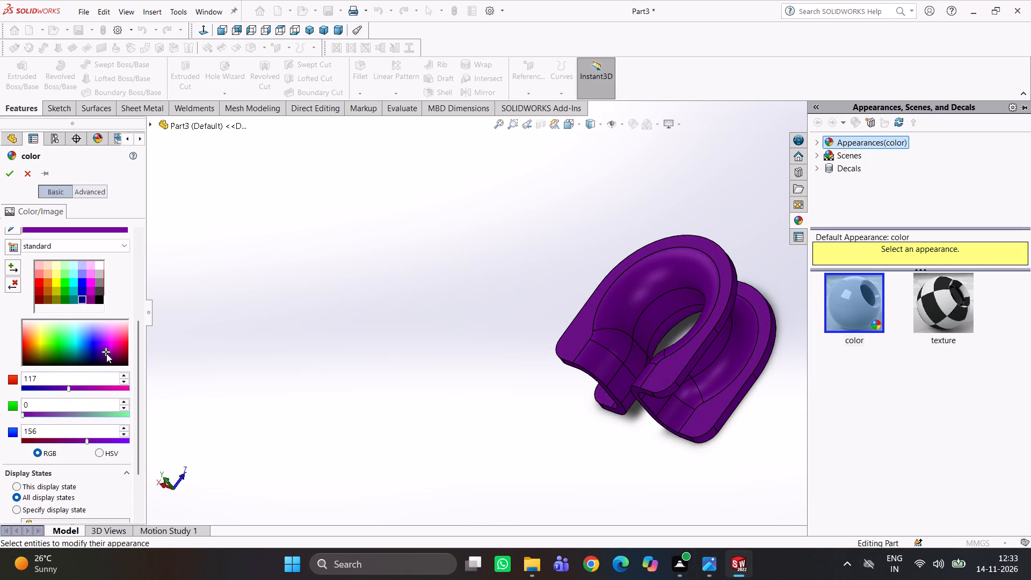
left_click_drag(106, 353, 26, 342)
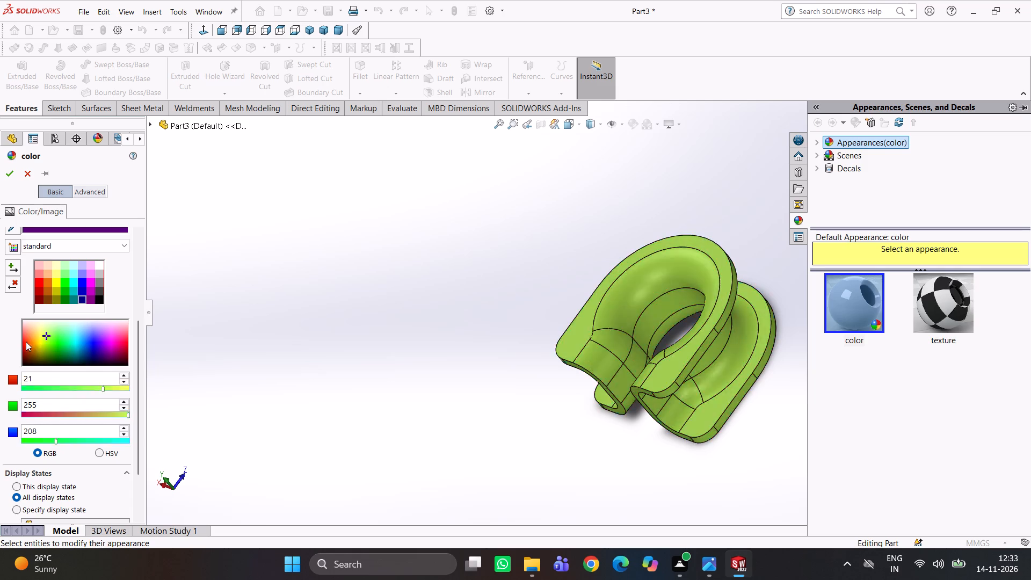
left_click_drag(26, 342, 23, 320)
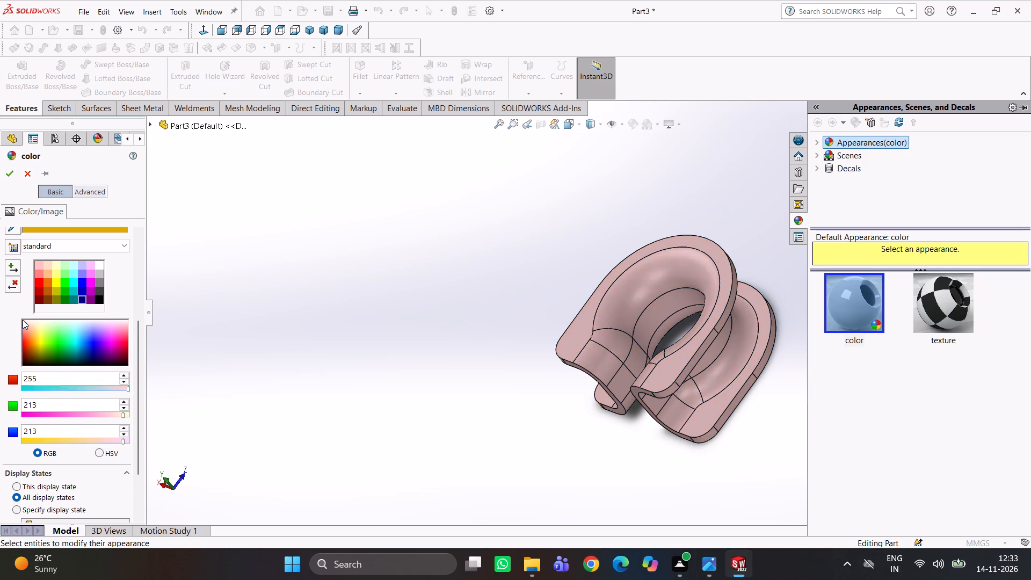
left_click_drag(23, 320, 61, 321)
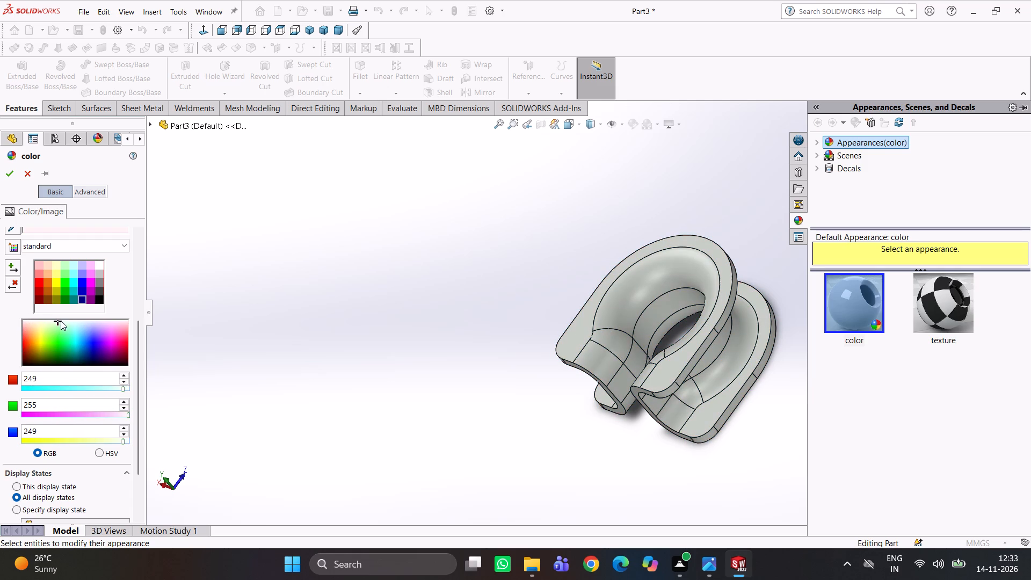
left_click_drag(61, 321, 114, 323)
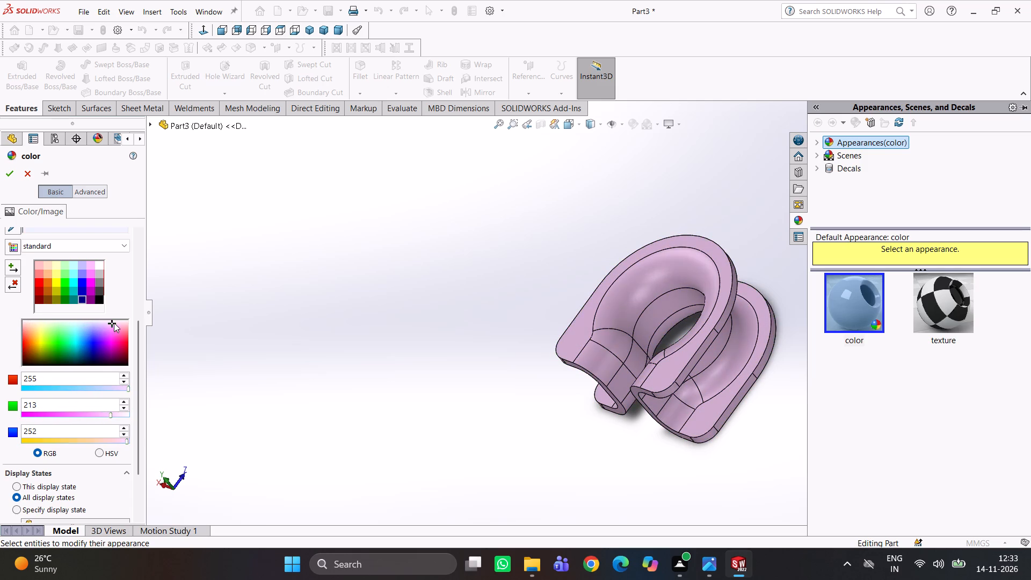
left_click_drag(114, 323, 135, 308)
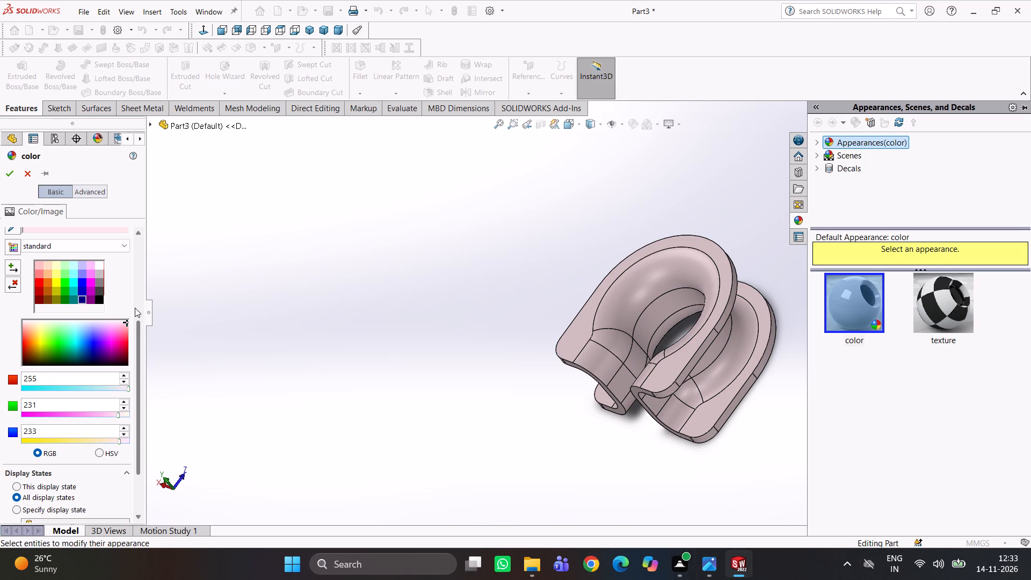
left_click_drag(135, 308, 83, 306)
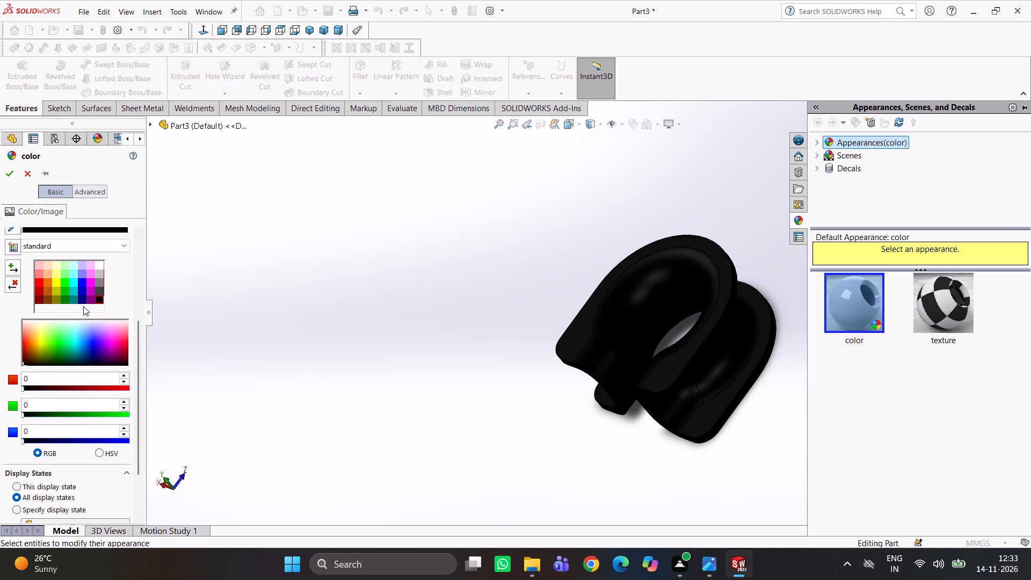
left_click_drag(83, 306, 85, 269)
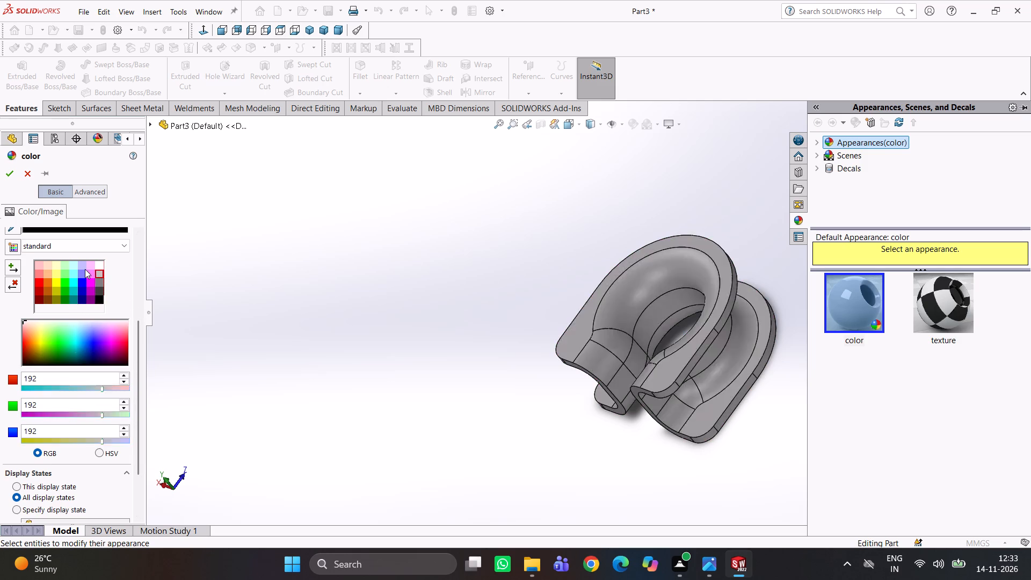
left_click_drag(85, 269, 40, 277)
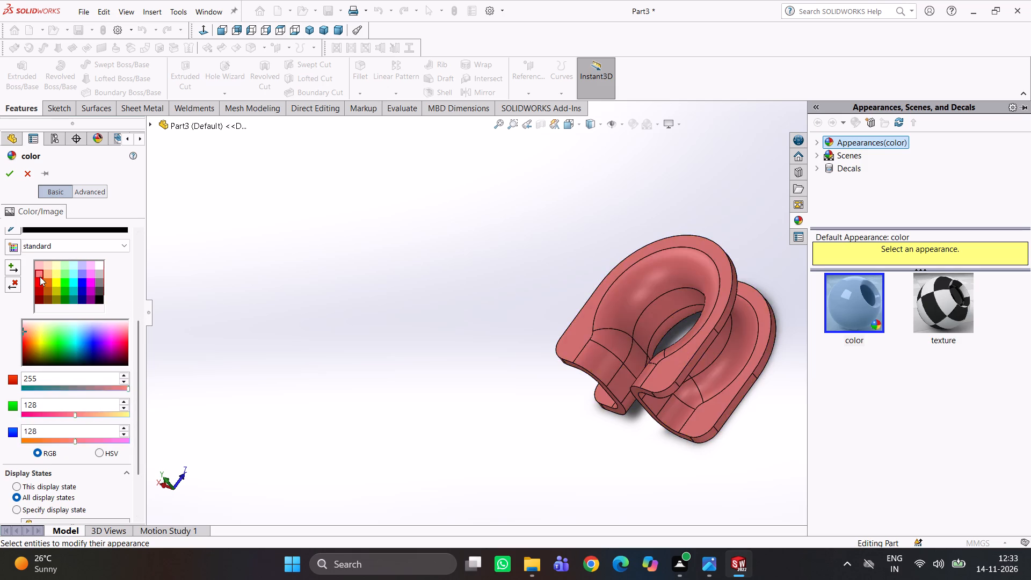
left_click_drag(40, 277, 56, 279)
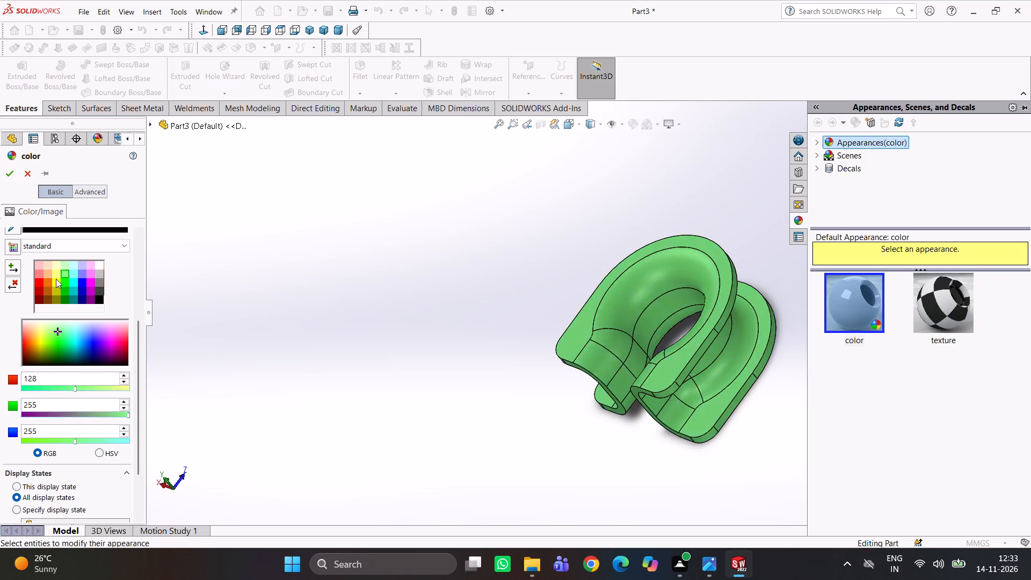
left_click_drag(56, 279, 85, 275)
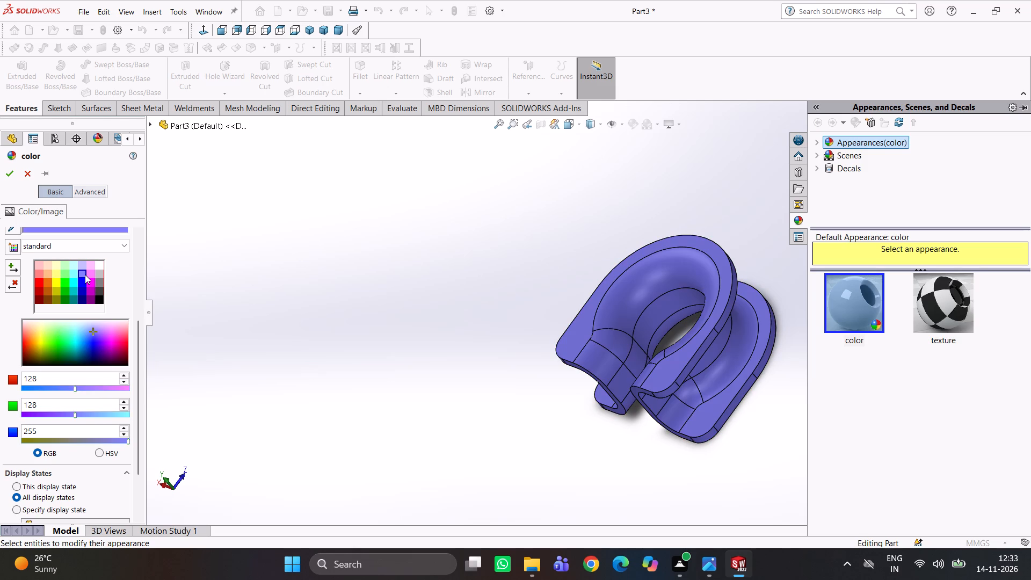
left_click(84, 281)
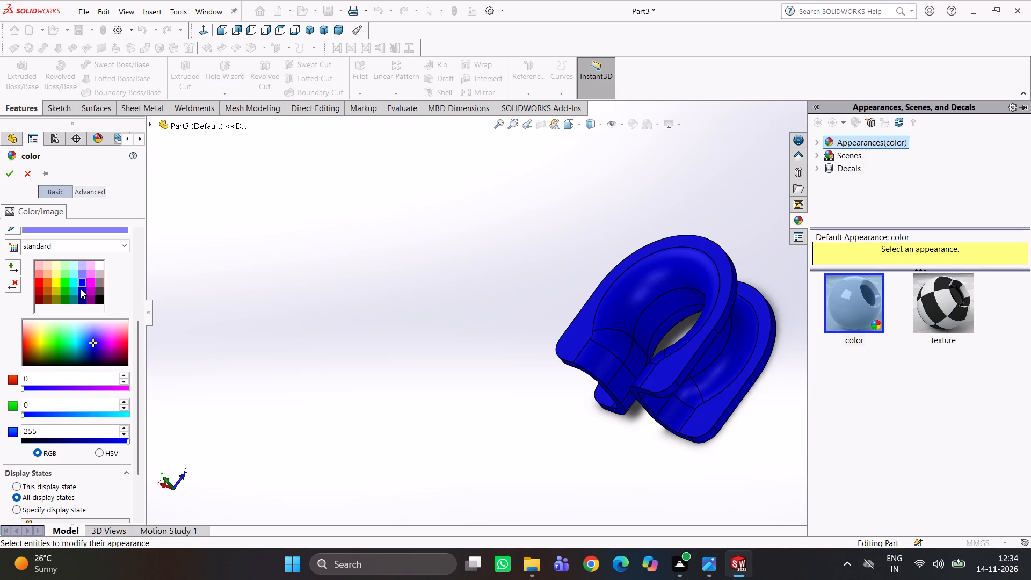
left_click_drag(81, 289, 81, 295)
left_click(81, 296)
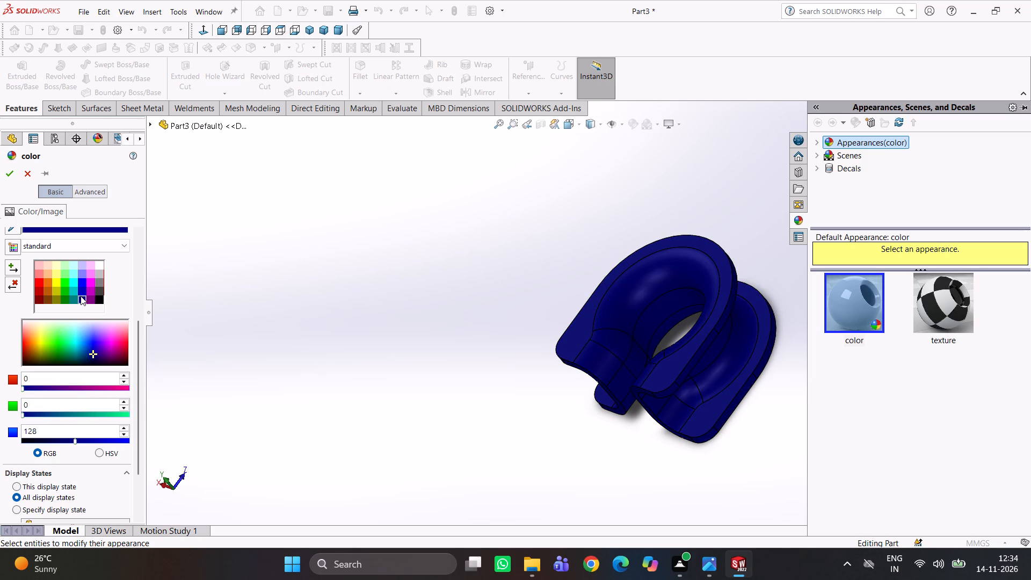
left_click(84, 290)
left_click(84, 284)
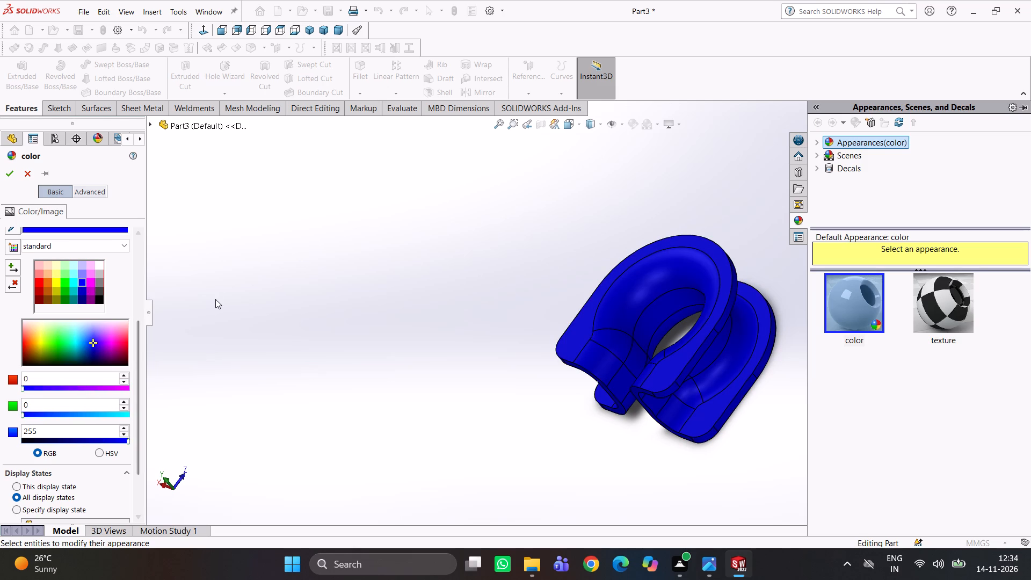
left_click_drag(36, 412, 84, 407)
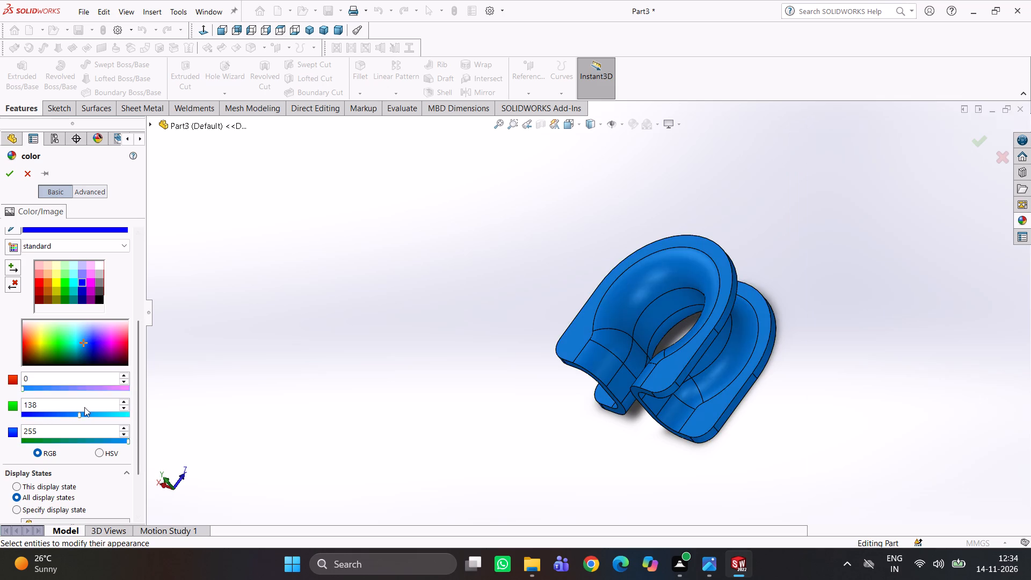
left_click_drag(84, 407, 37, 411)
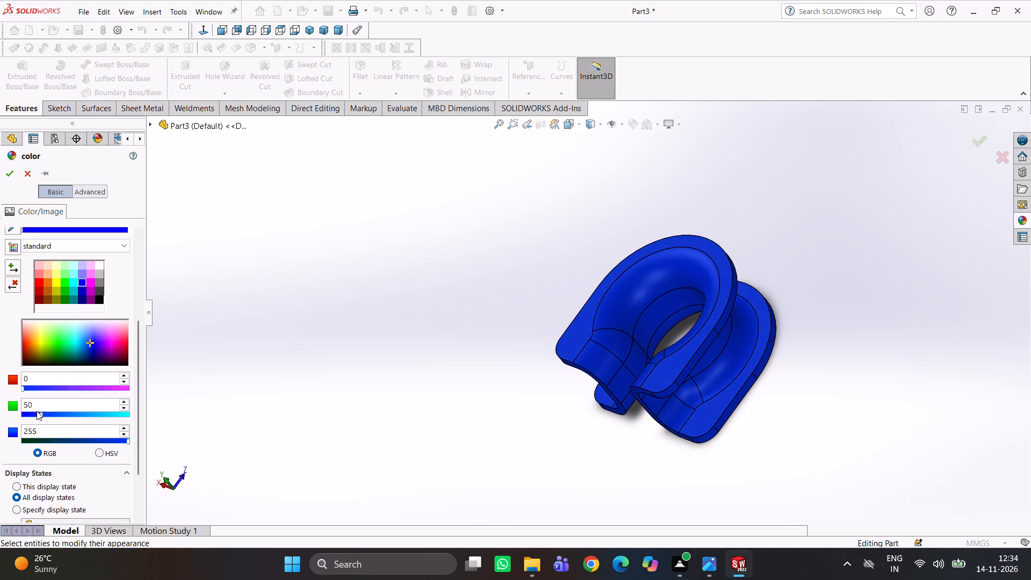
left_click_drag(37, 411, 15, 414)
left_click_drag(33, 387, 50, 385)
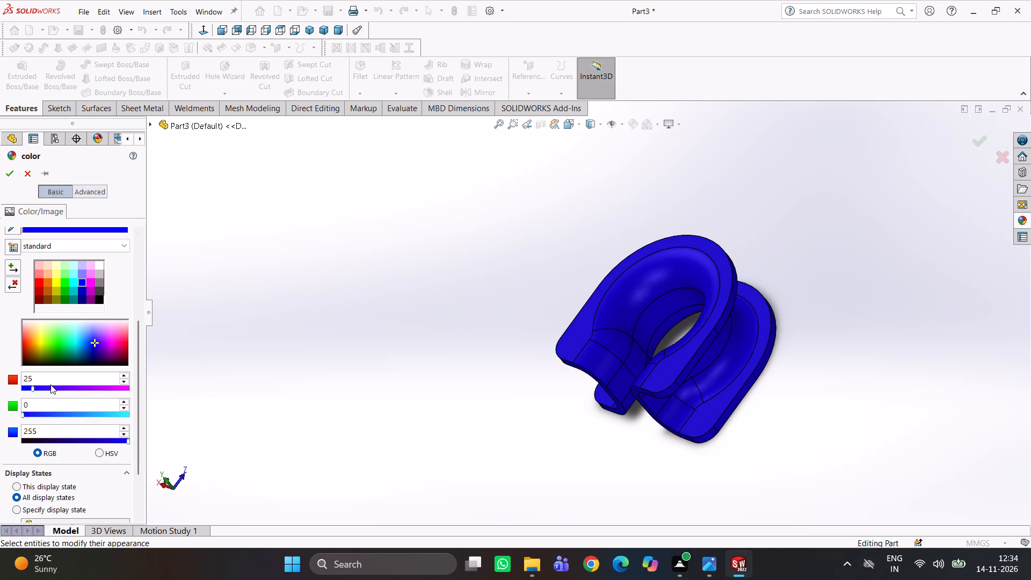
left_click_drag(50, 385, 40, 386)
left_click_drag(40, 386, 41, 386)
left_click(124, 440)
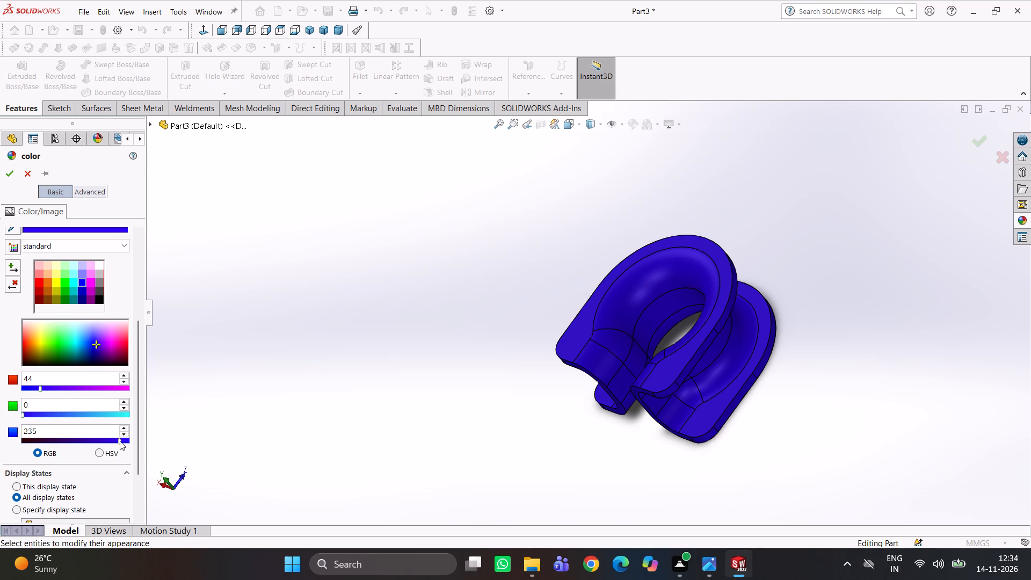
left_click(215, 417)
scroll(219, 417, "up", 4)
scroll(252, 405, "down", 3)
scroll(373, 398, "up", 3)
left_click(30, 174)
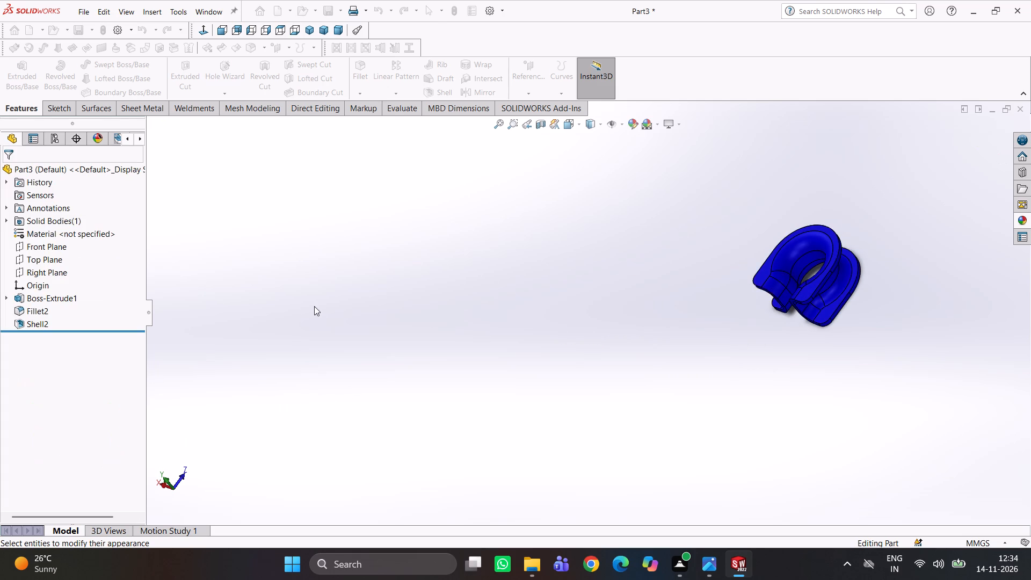
Inspect the finished hook's flared rims, filleted inner faces and open shelled ends from several angles.
scroll(708, 292, "up", 2)
scroll(774, 282, "down", 6)
middle_click_drag(679, 301, 731, 265)
scroll(637, 300, "down", 3)
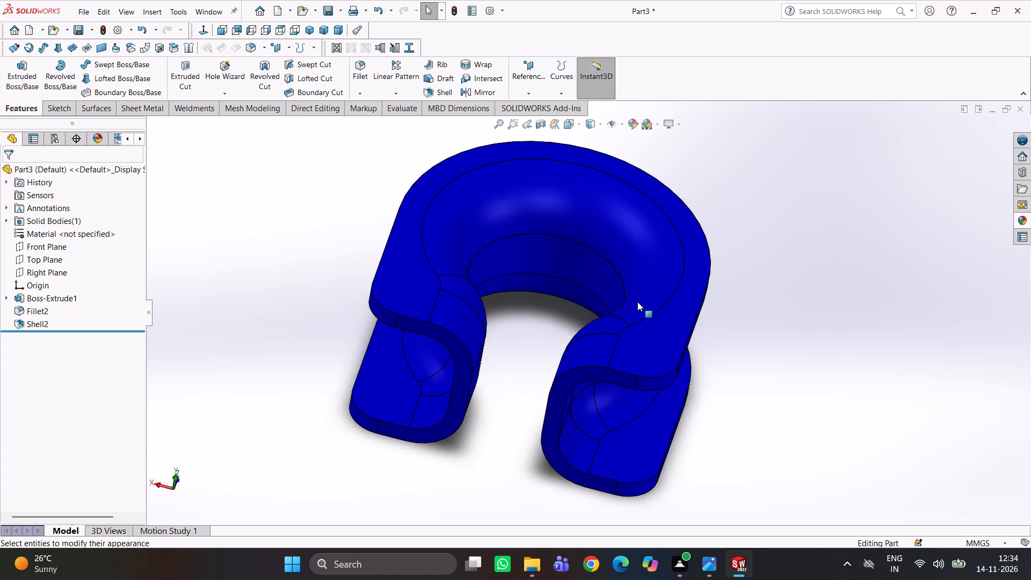
middle_click_drag(636, 302, 666, 221)
scroll(585, 284, "down", 2)
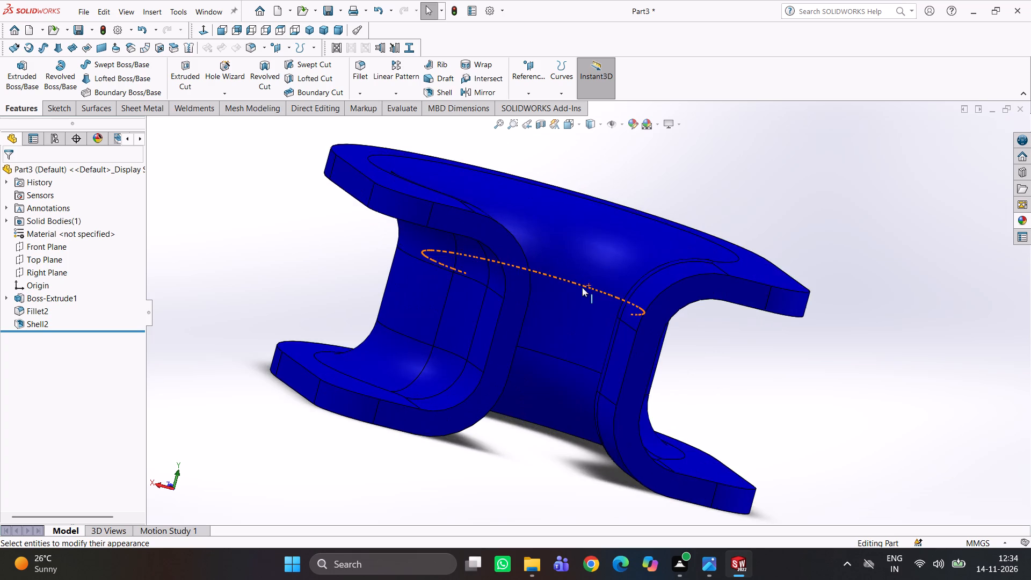
middle_click_drag(579, 298, 568, 347)
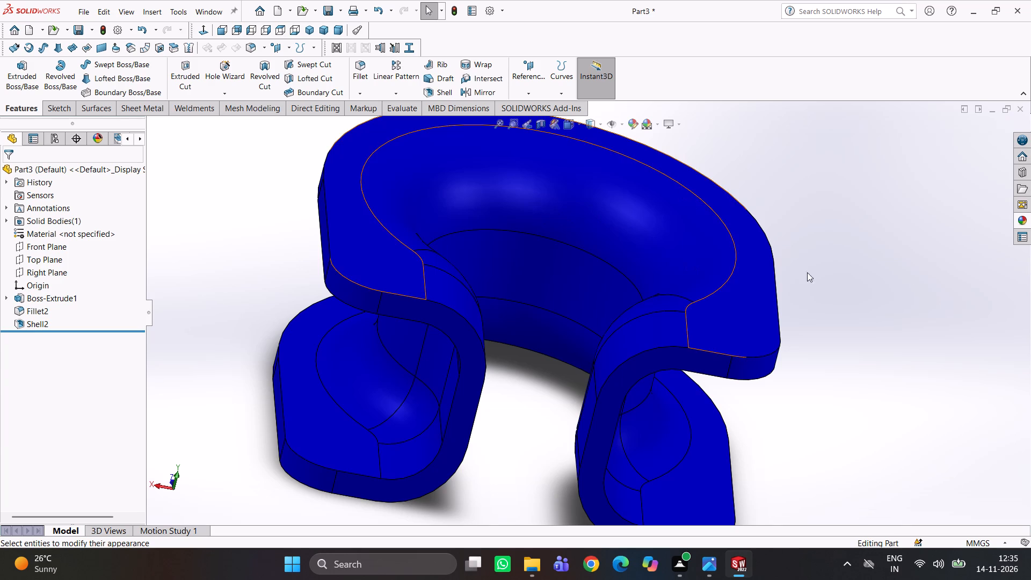
scroll(640, 277, "up", 4)
middle_click_drag(641, 289, 585, 245)
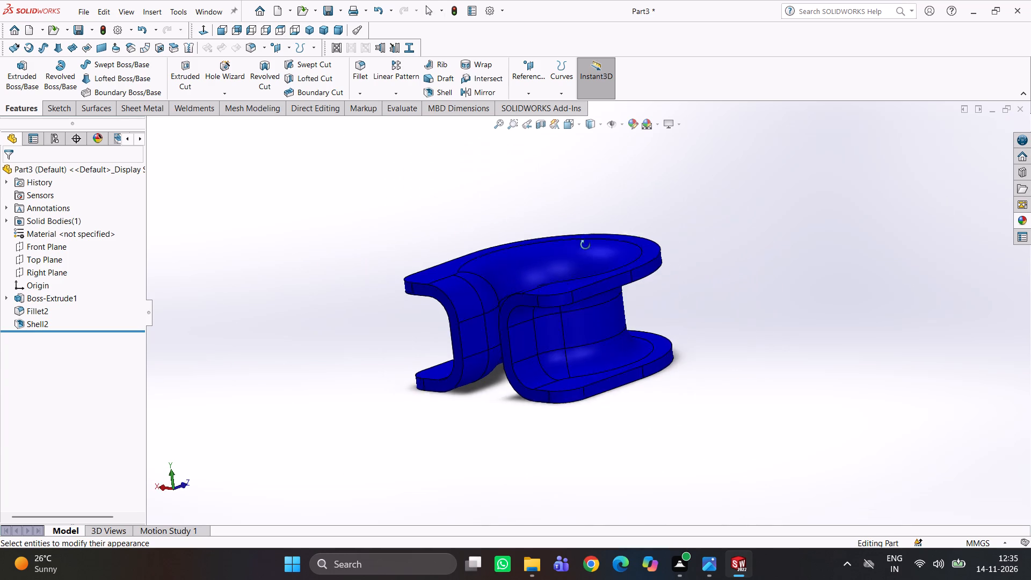
middle_click_drag(585, 245, 585, 240)
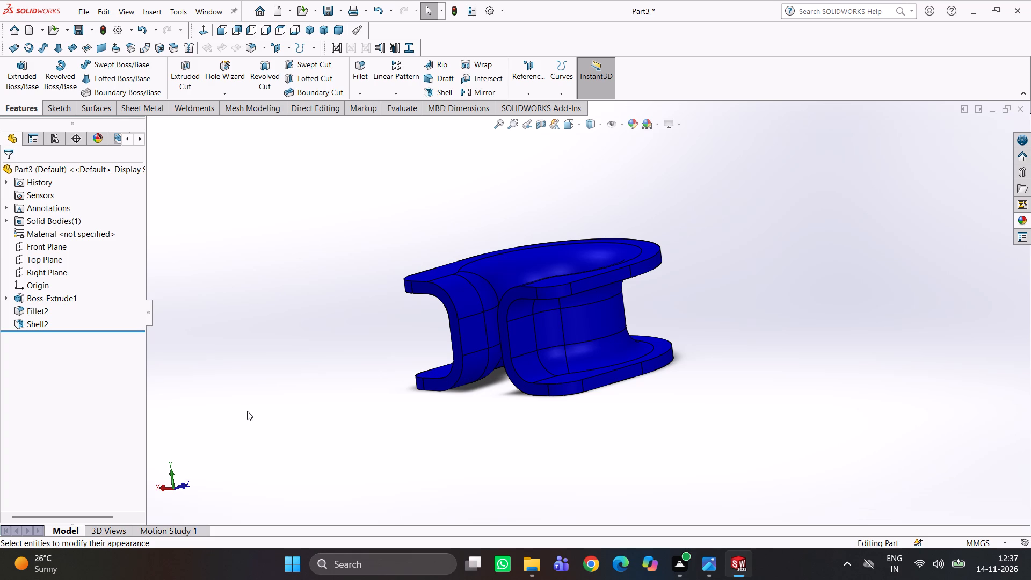
scroll(507, 382, "down", 5)
middle_click_drag(530, 382, 590, 398)
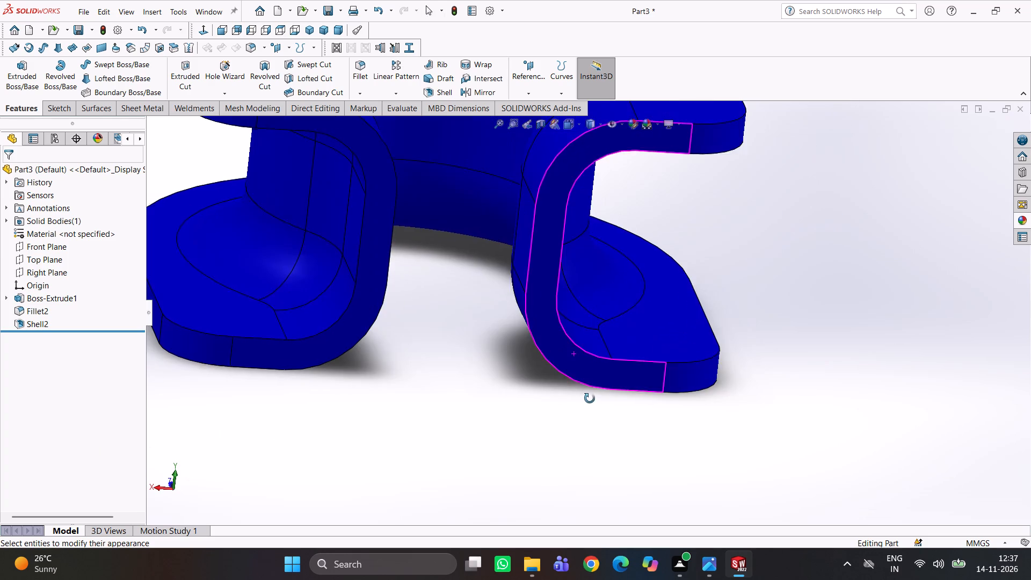
middle_click_drag(590, 398, 590, 398)
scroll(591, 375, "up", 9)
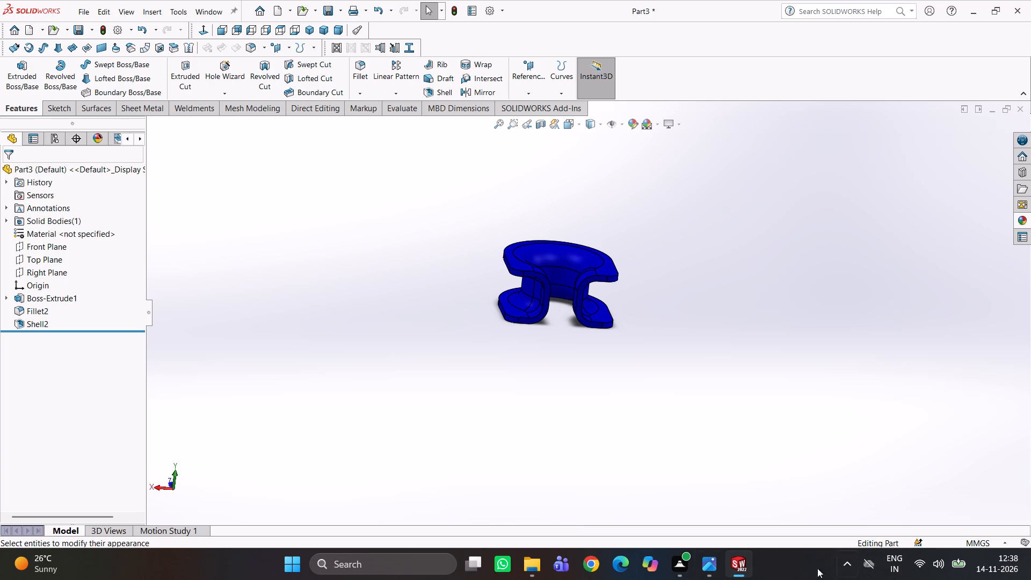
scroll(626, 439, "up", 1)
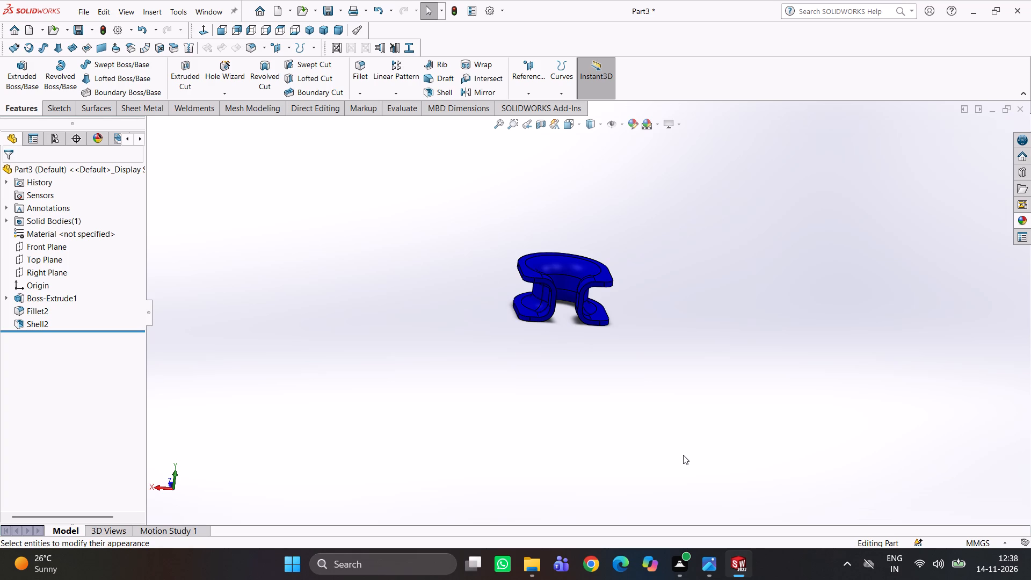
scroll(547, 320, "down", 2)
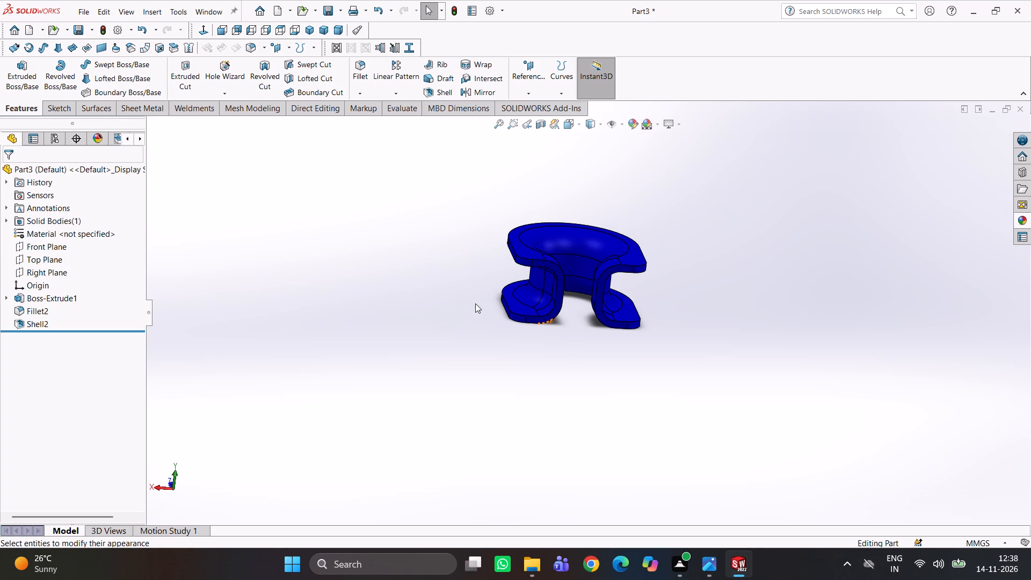
Inspect the blue hook's flared rims, filleted throat and open shelled ends from above, from the front and close up.
middle_click_drag(511, 276, 499, 330)
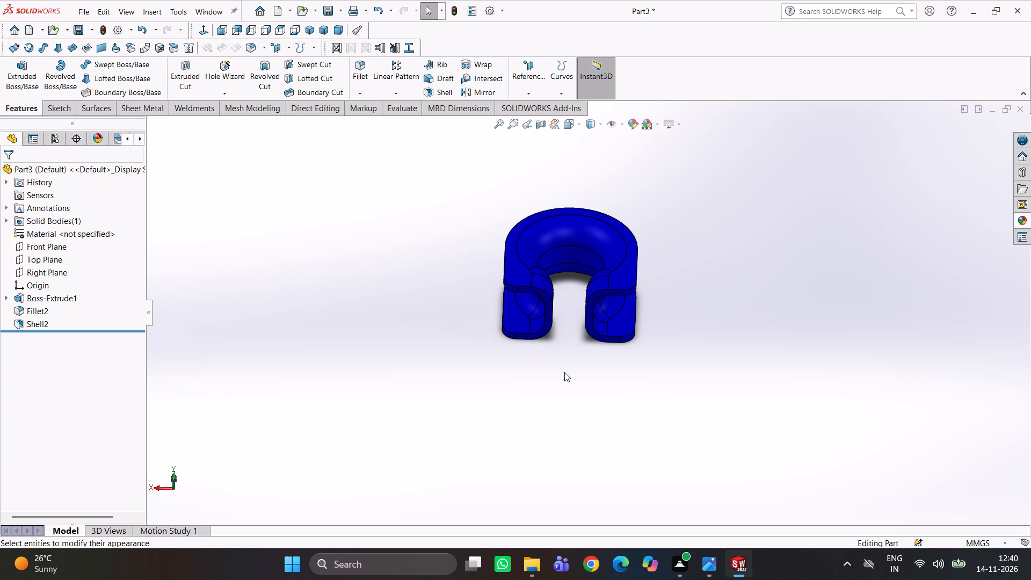
scroll(597, 371, "down", 1)
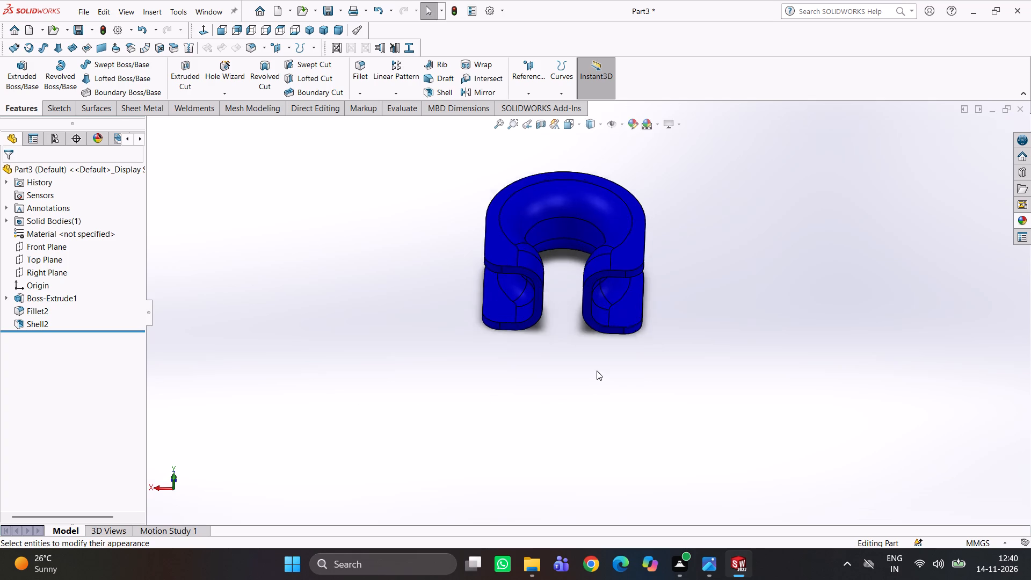
scroll(597, 371, "down", 2)
middle_click_drag(584, 345, 587, 258)
scroll(596, 253, "up", 6)
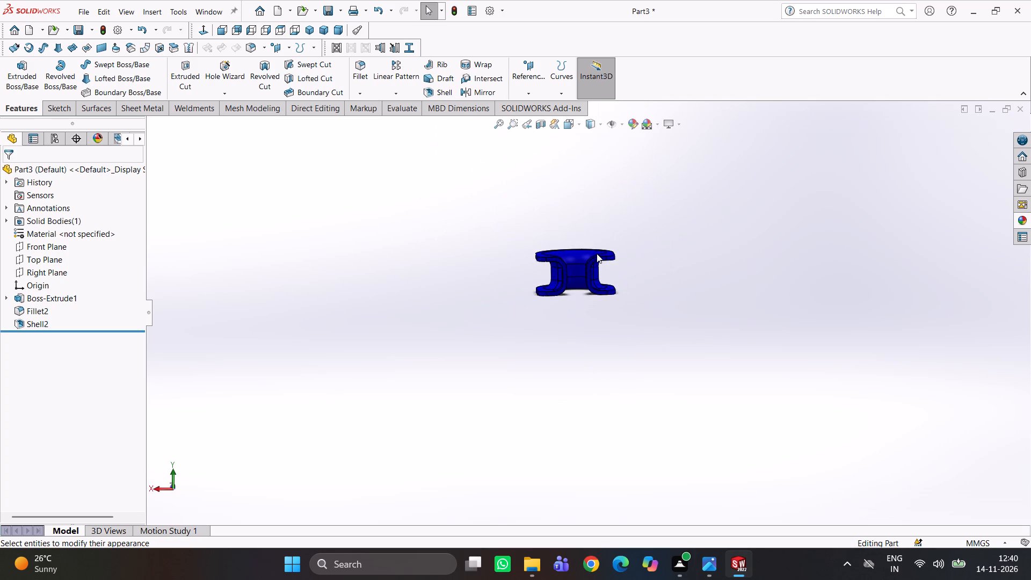
scroll(597, 253, "down", 4)
middle_click_drag(570, 288, 565, 269)
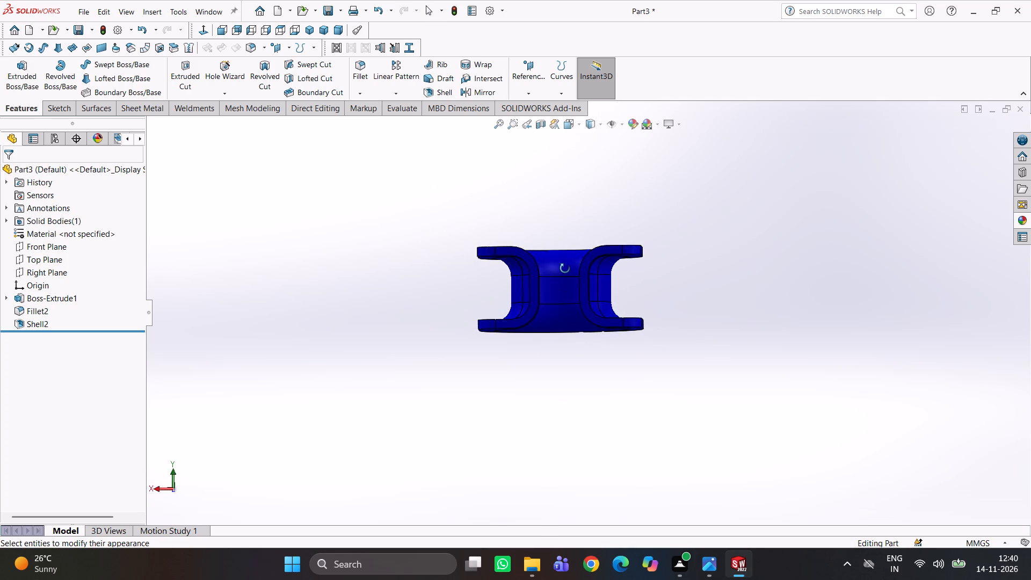
middle_click_drag(565, 269, 568, 337)
scroll(568, 338, "down", 1)
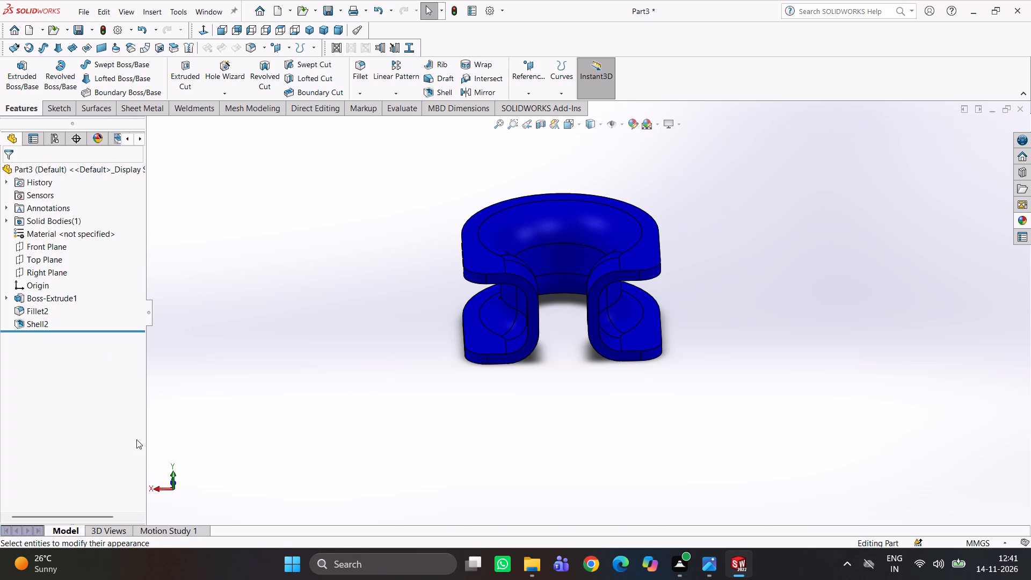
scroll(530, 322, "down", 4)
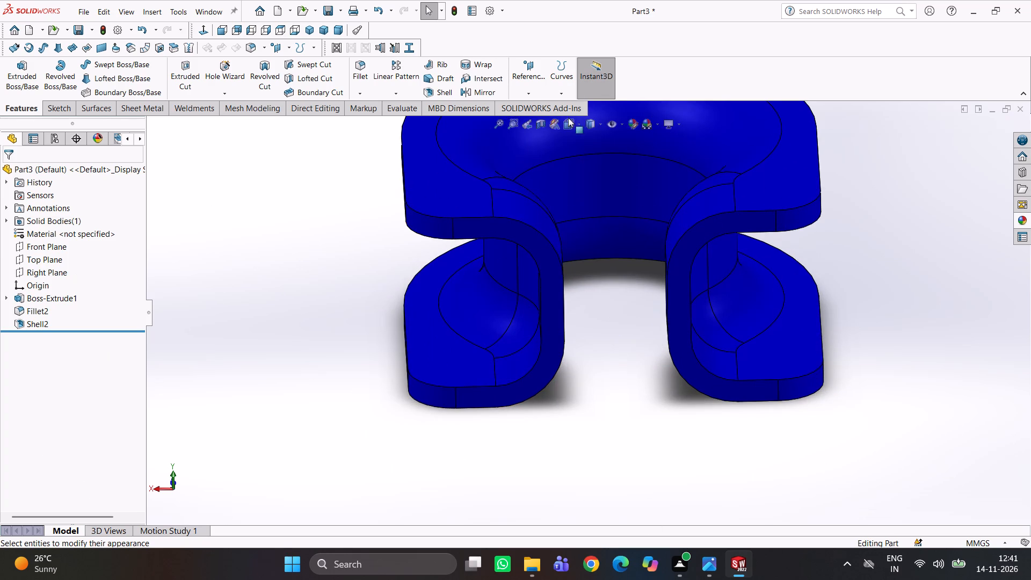
Change the whole part's appearance colour from blue to the dark grey standard swatch.
left_click(631, 119)
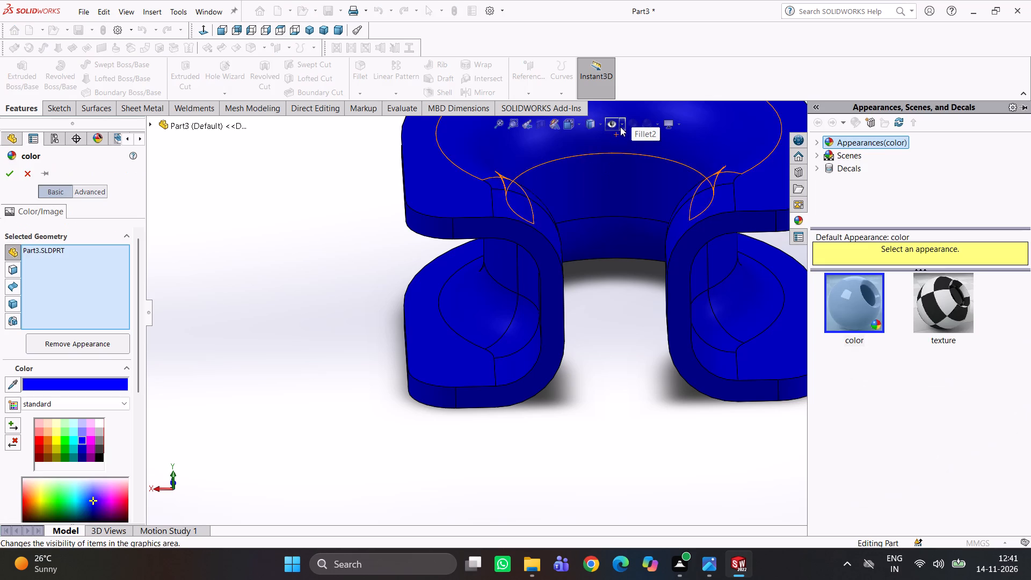
left_click(100, 431)
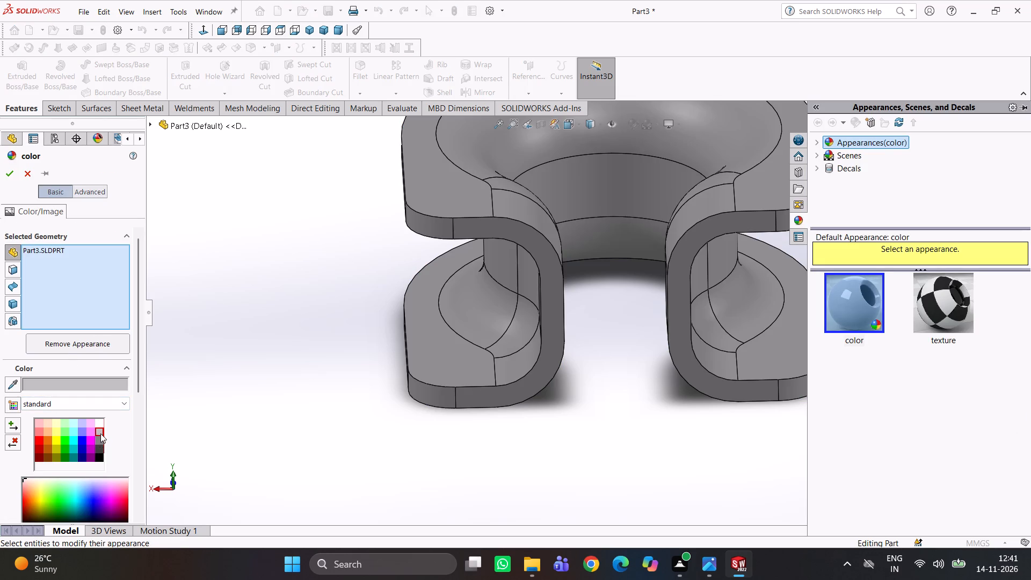
left_click(97, 447)
left_click(98, 444)
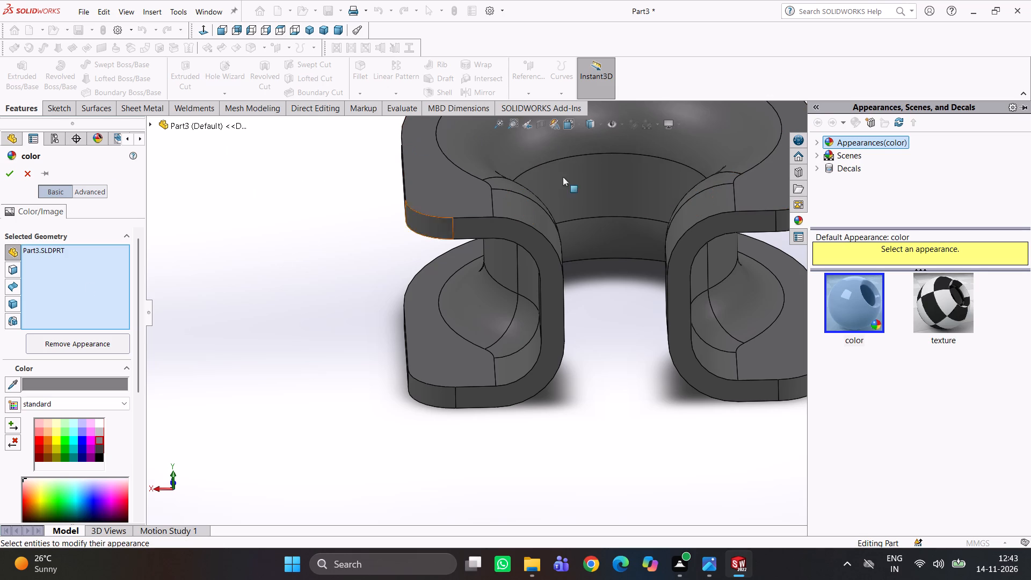
Examine the grey hook's rims, filleted inner faces and hollow ends from above and from the underside.
scroll(573, 206, "up", 2)
left_click_drag(614, 332, 614, 337)
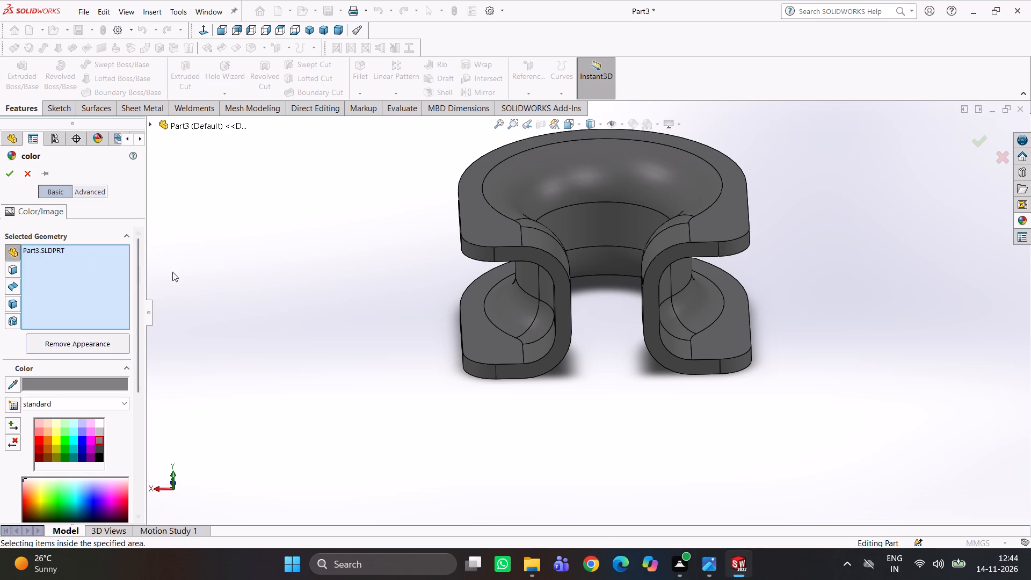
scroll(476, 313, "up", 3)
scroll(579, 308, "down", 1)
middle_click_drag(580, 309, 591, 383)
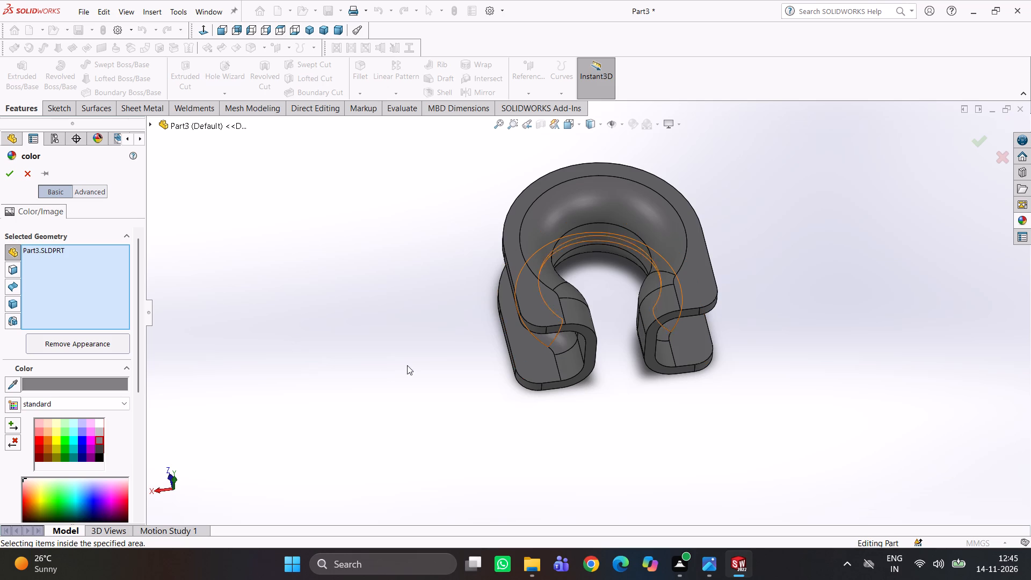
scroll(597, 363, "up", 2)
scroll(616, 356, "down", 3)
middle_click_drag(632, 390, 563, 290)
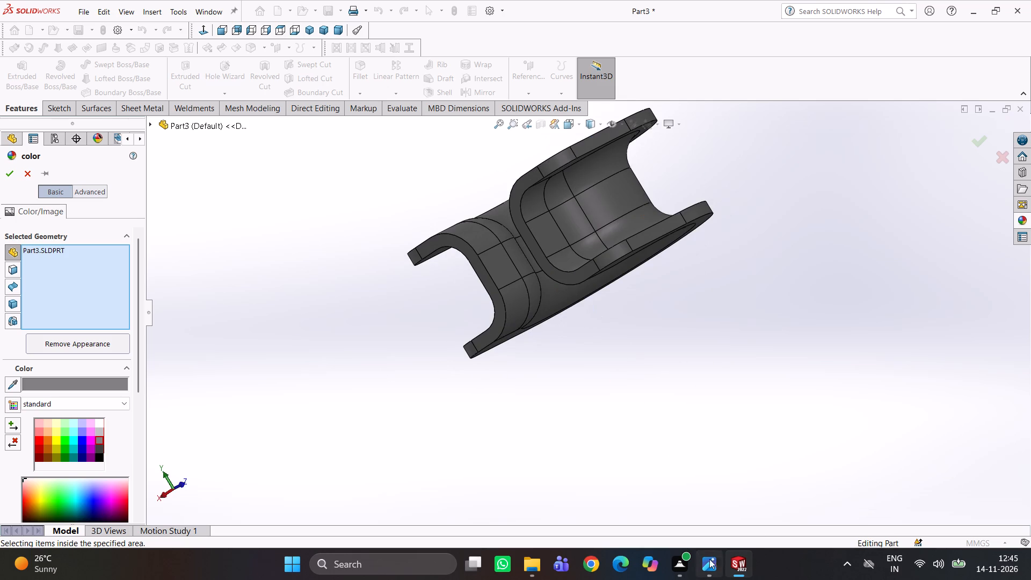